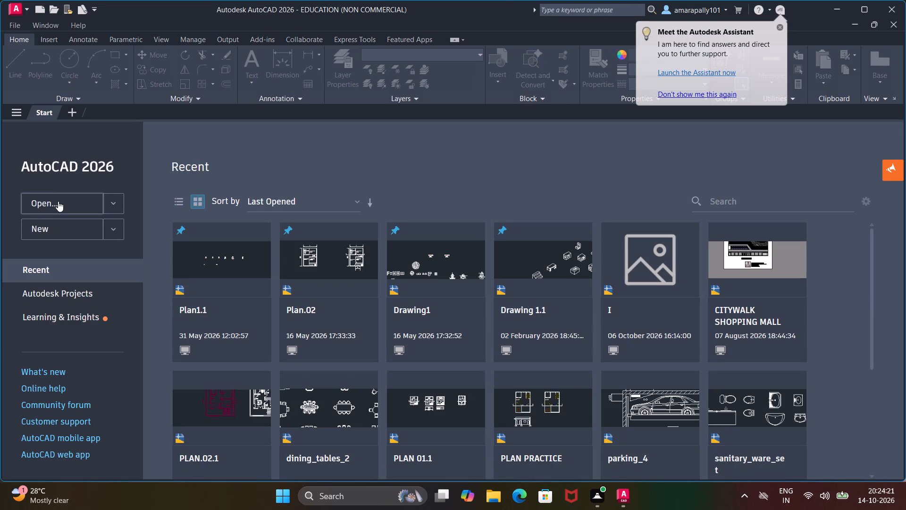
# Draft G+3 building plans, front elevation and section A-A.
# Create a new blank drawing.
pyautogui.click(67, 232)
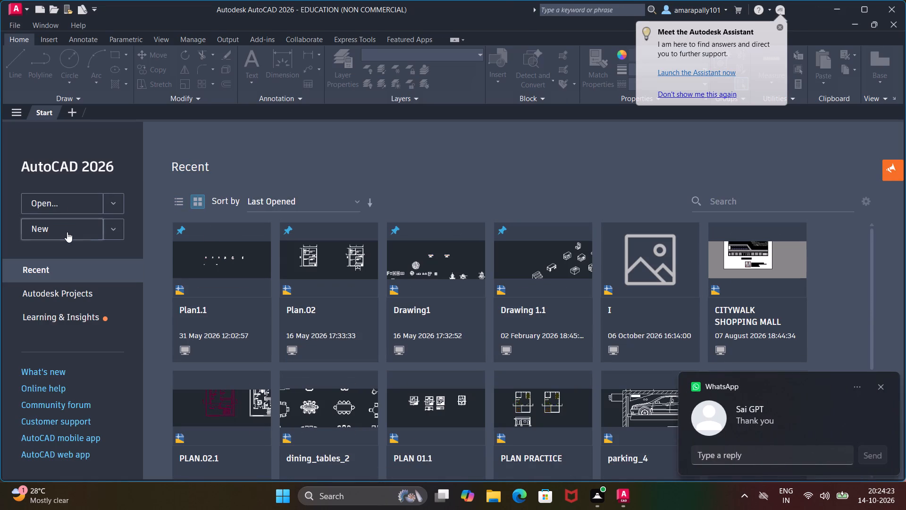
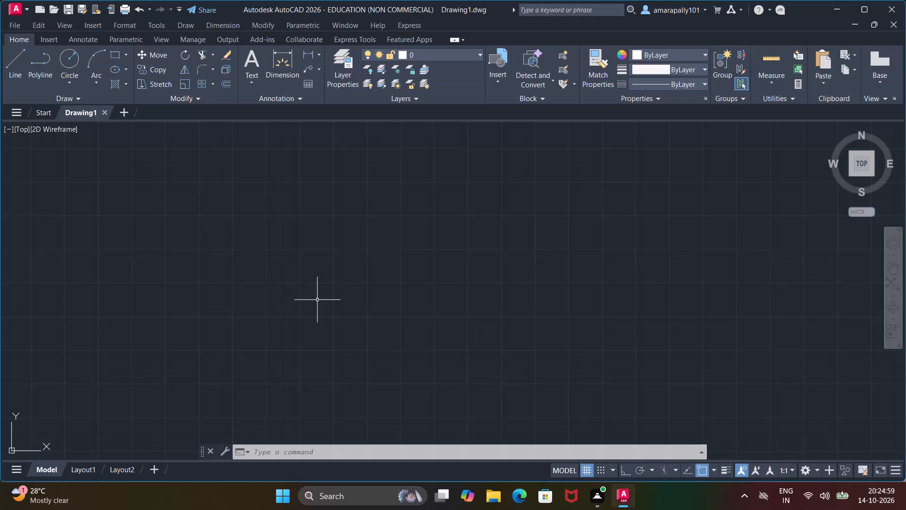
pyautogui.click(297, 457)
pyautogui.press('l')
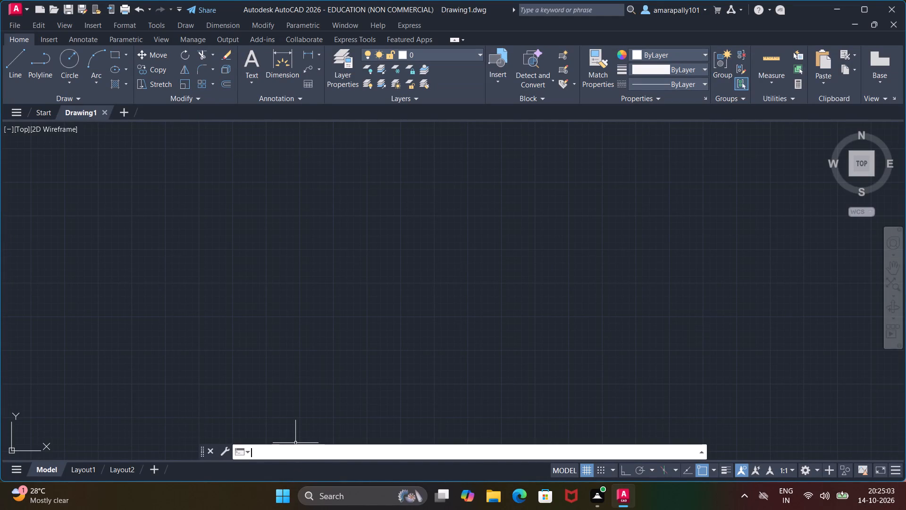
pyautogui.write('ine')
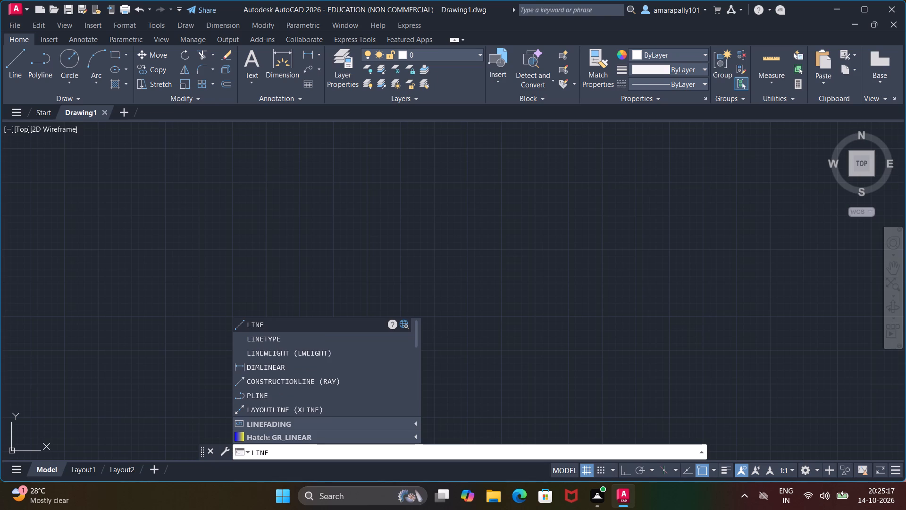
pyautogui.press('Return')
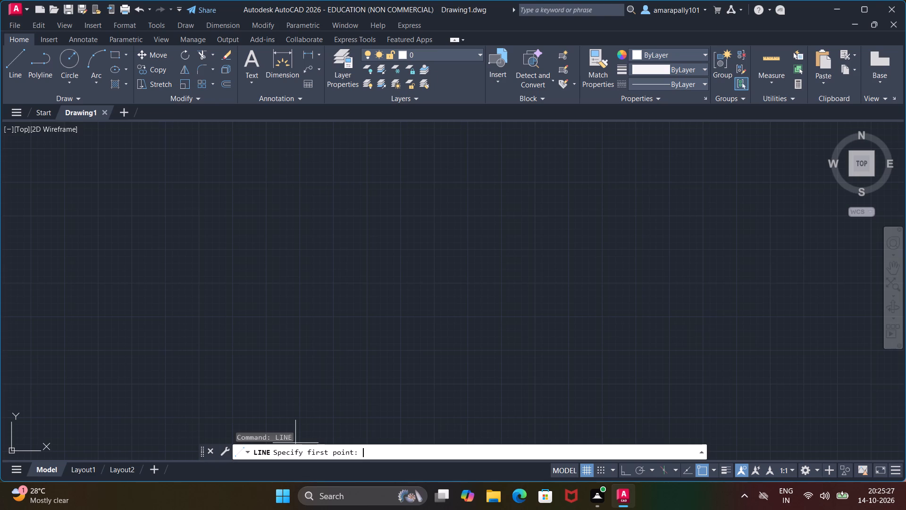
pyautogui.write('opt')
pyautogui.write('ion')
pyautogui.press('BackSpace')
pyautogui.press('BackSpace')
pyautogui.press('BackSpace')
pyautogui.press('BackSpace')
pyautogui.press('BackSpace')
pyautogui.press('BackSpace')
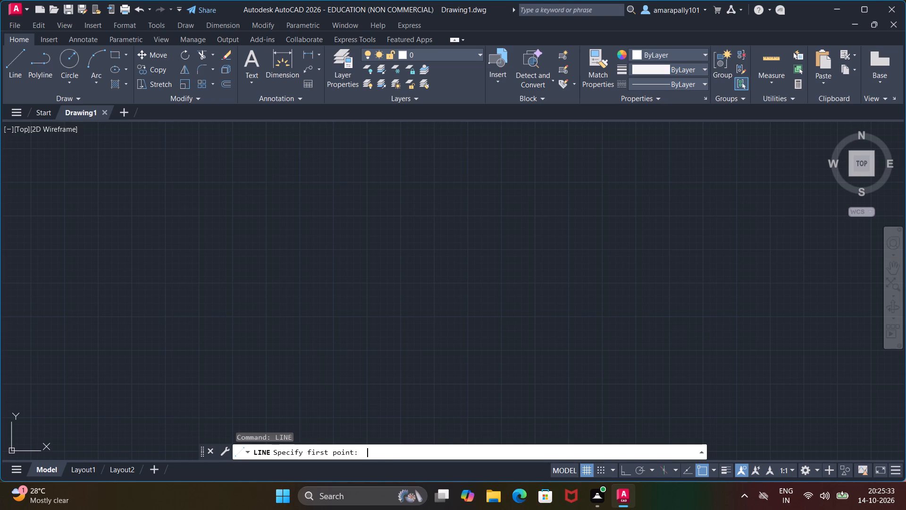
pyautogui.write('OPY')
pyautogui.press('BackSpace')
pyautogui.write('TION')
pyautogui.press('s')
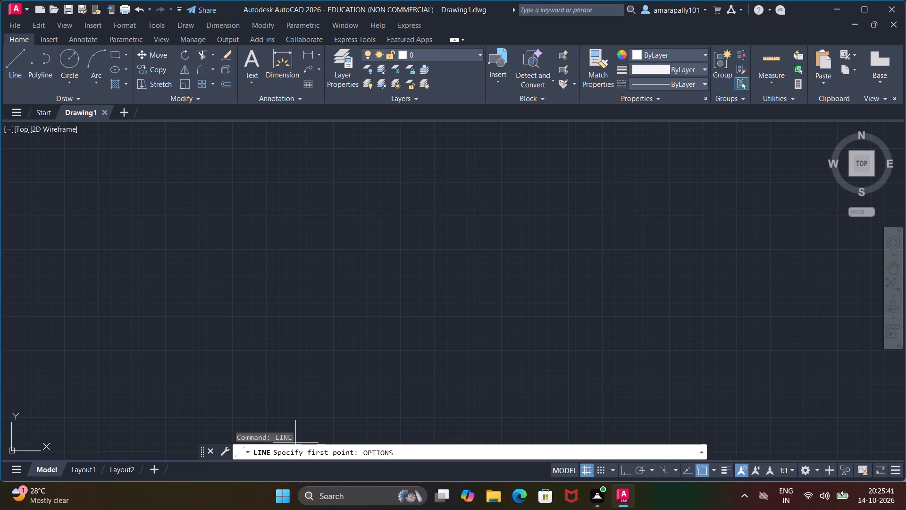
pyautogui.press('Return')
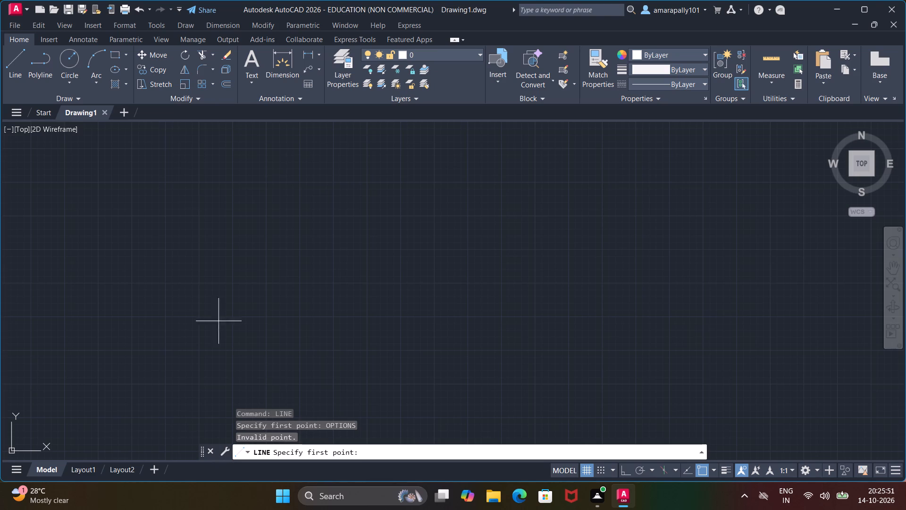
# Save the new drawing in the Documents folder under the file name "WFH -1".
pyautogui.click(64, 8)
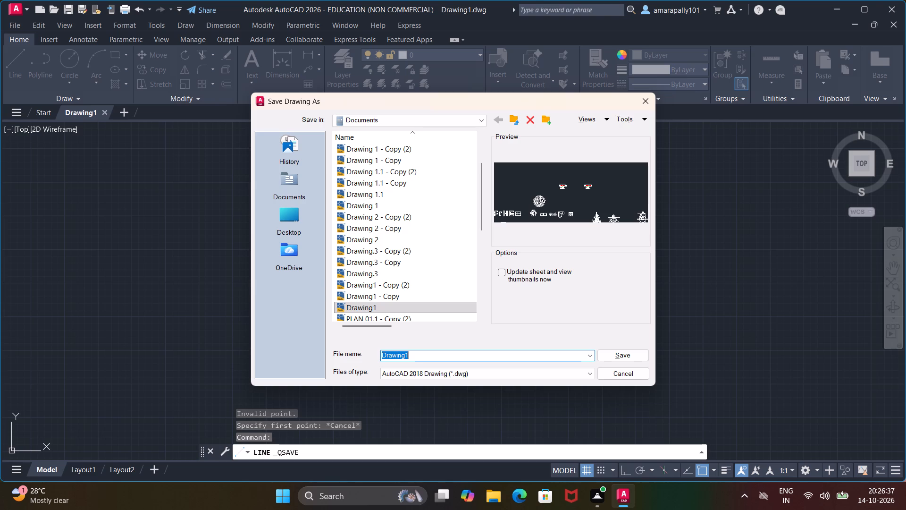
pyautogui.press('BackSpace')
pyautogui.press('BackSpace')
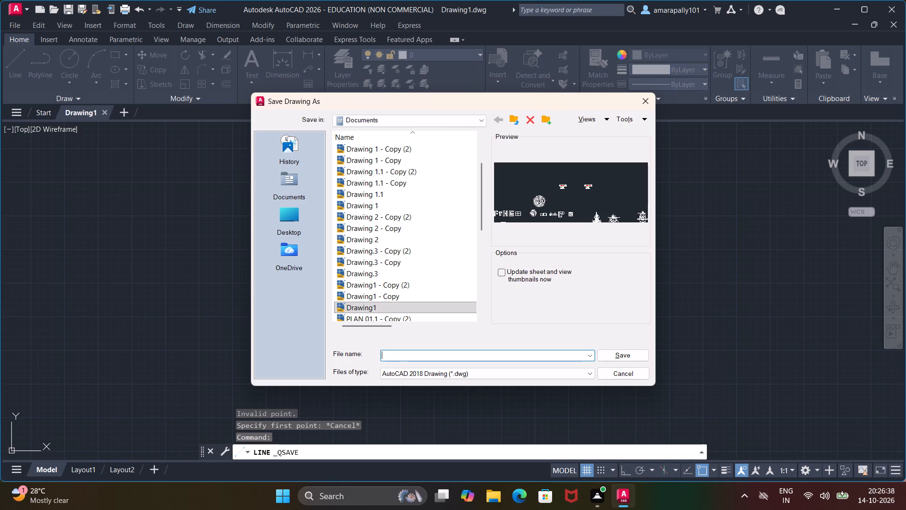
pyautogui.press('w')
pyautogui.press('f')
pyautogui.press('h')
pyautogui.press('space')
pyautogui.press('-')
pyautogui.press('1')
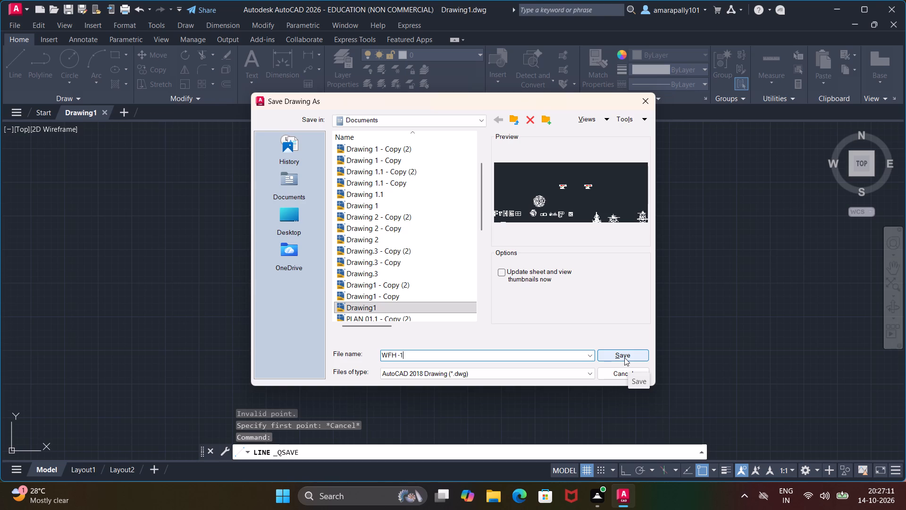
pyautogui.click(624, 357)
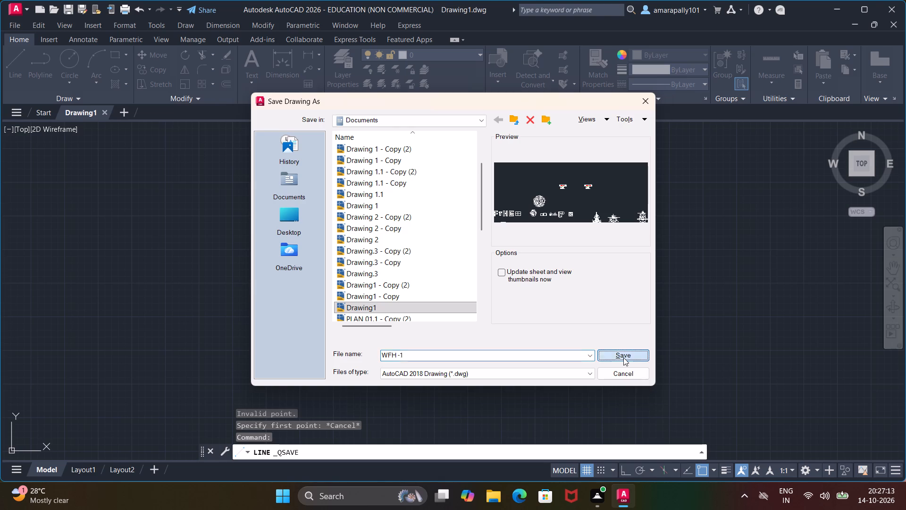
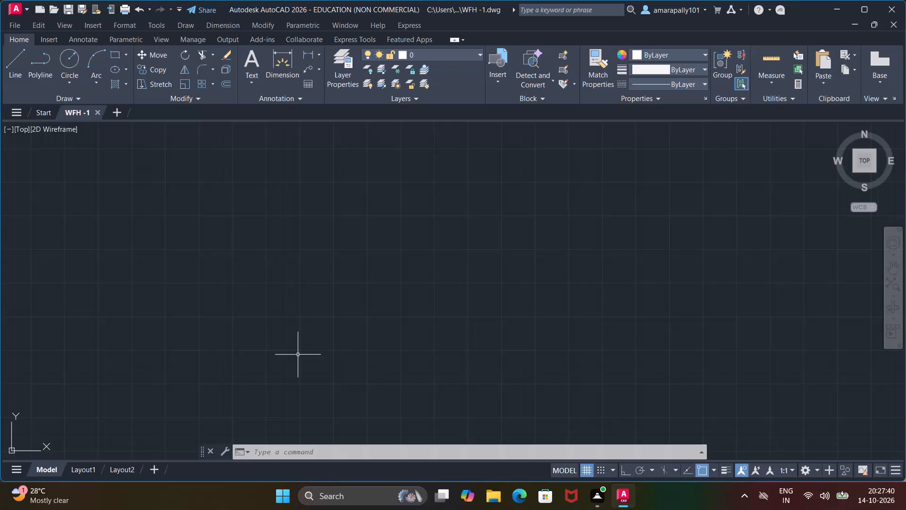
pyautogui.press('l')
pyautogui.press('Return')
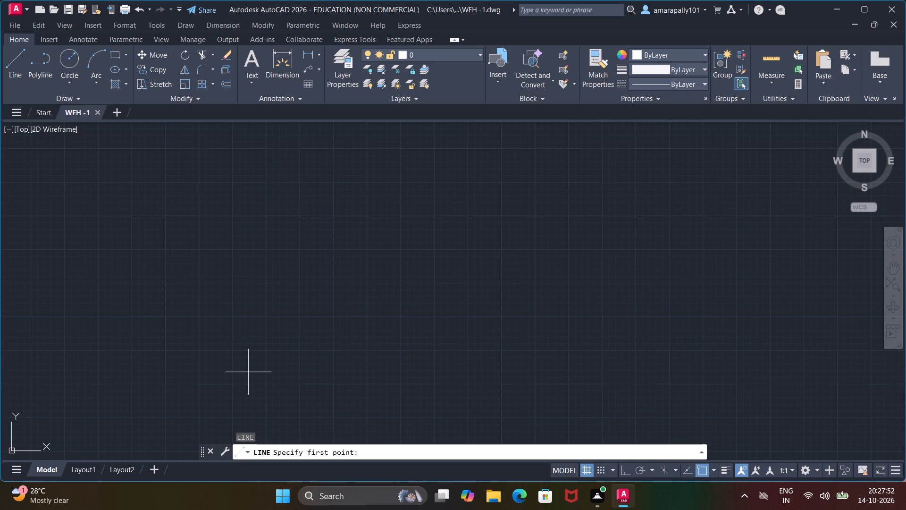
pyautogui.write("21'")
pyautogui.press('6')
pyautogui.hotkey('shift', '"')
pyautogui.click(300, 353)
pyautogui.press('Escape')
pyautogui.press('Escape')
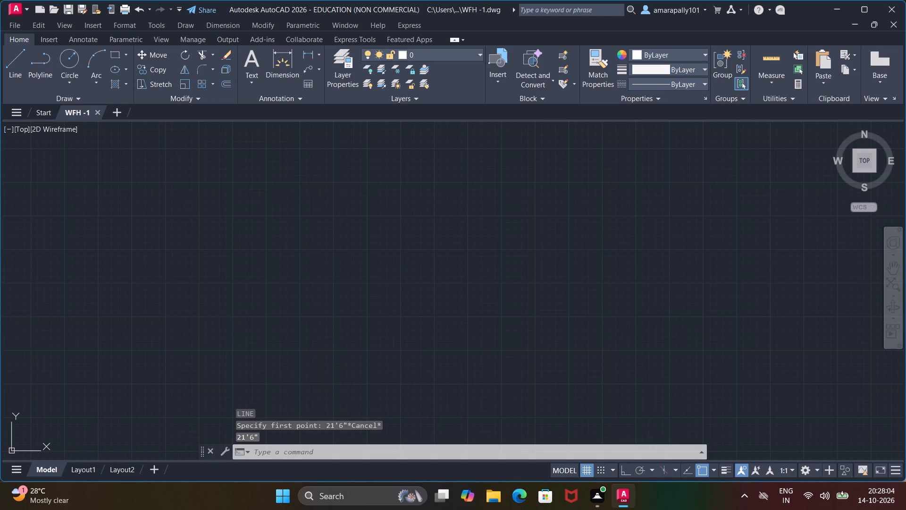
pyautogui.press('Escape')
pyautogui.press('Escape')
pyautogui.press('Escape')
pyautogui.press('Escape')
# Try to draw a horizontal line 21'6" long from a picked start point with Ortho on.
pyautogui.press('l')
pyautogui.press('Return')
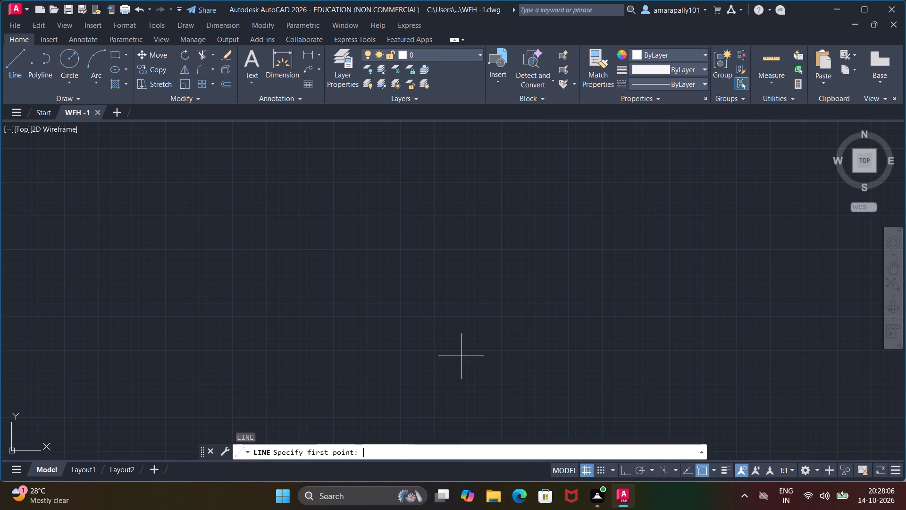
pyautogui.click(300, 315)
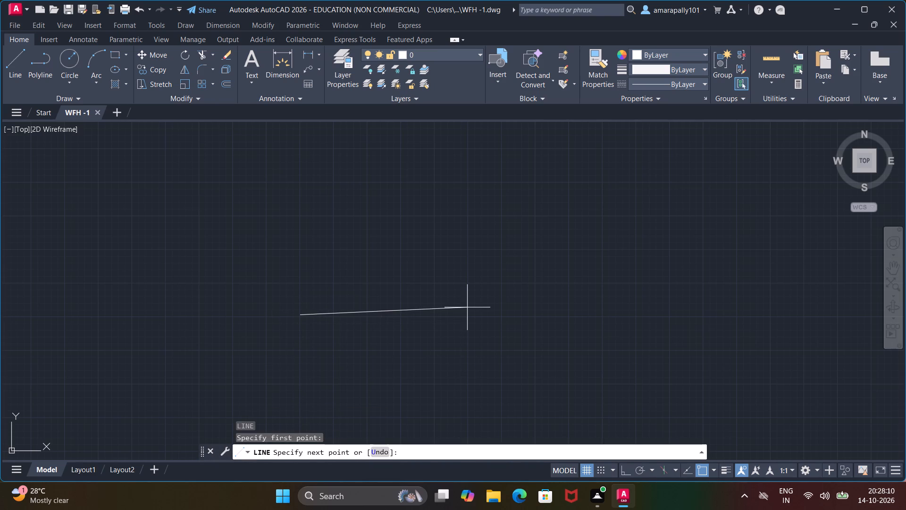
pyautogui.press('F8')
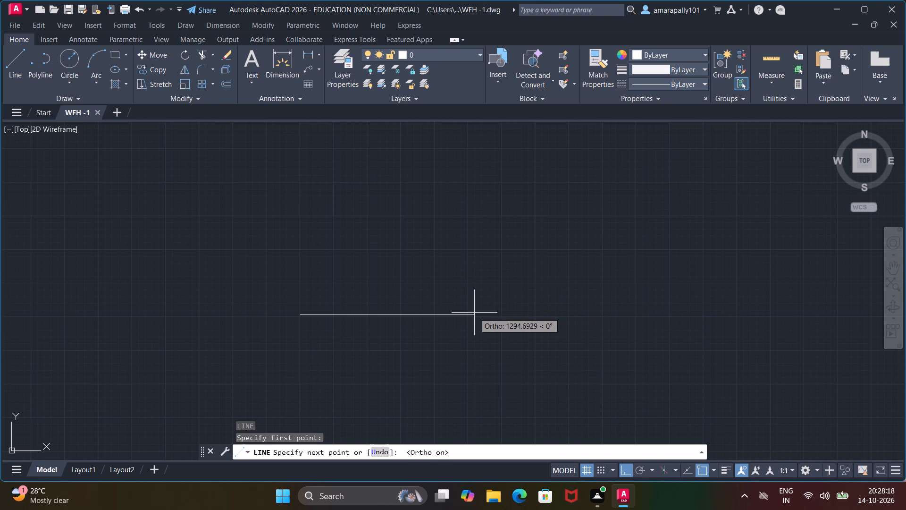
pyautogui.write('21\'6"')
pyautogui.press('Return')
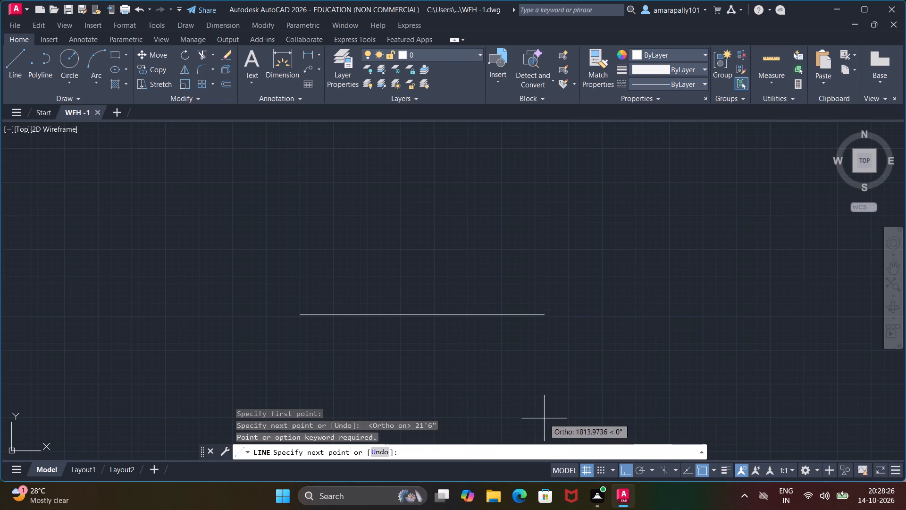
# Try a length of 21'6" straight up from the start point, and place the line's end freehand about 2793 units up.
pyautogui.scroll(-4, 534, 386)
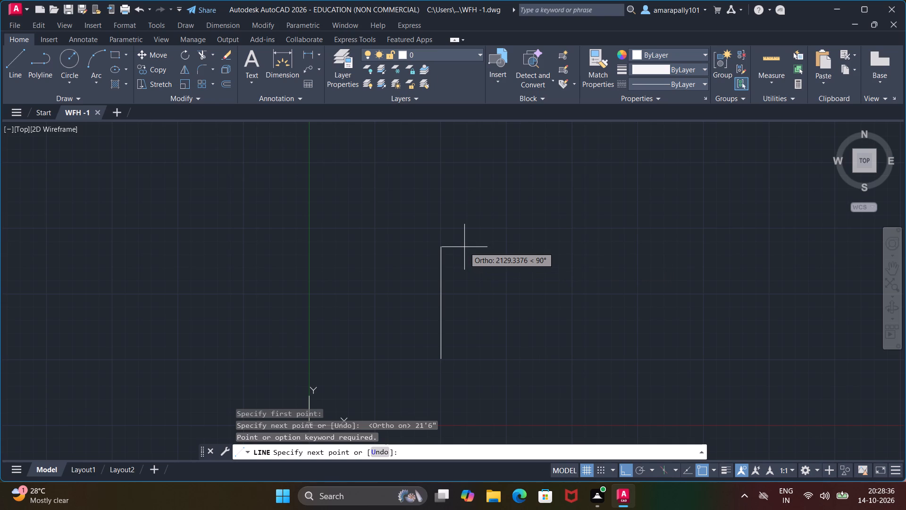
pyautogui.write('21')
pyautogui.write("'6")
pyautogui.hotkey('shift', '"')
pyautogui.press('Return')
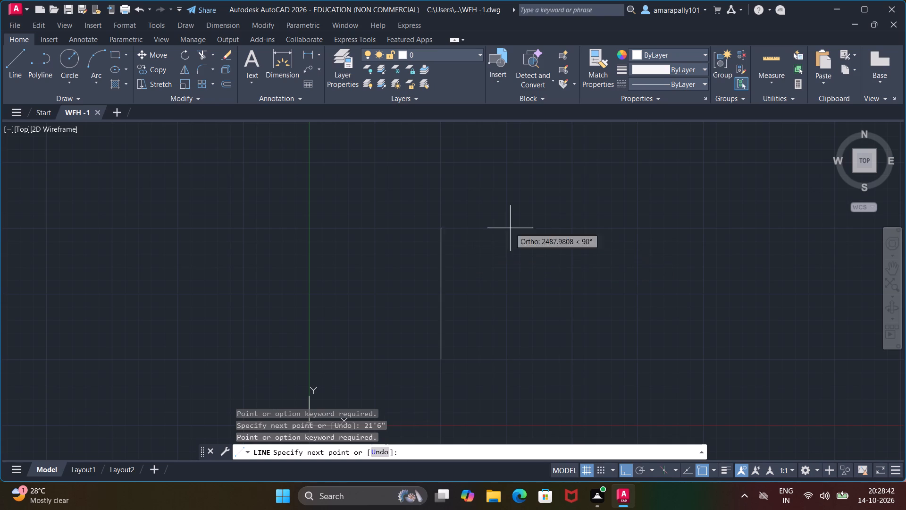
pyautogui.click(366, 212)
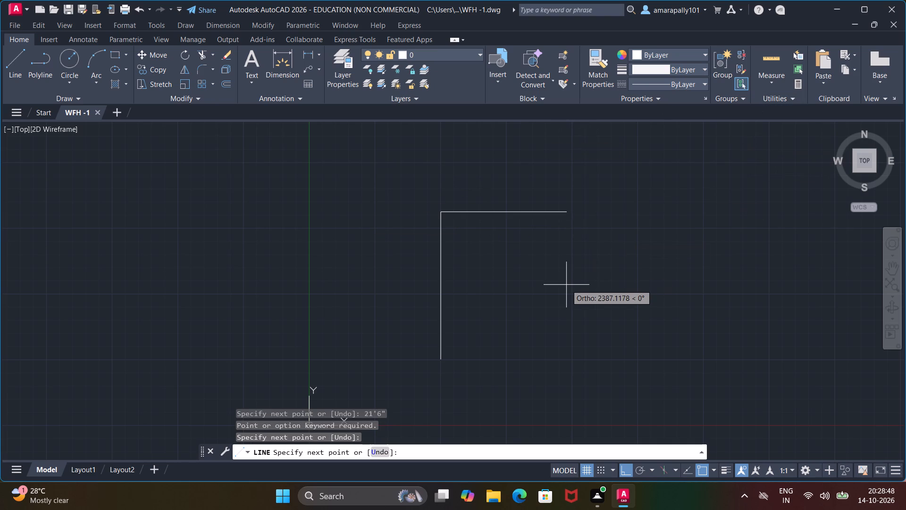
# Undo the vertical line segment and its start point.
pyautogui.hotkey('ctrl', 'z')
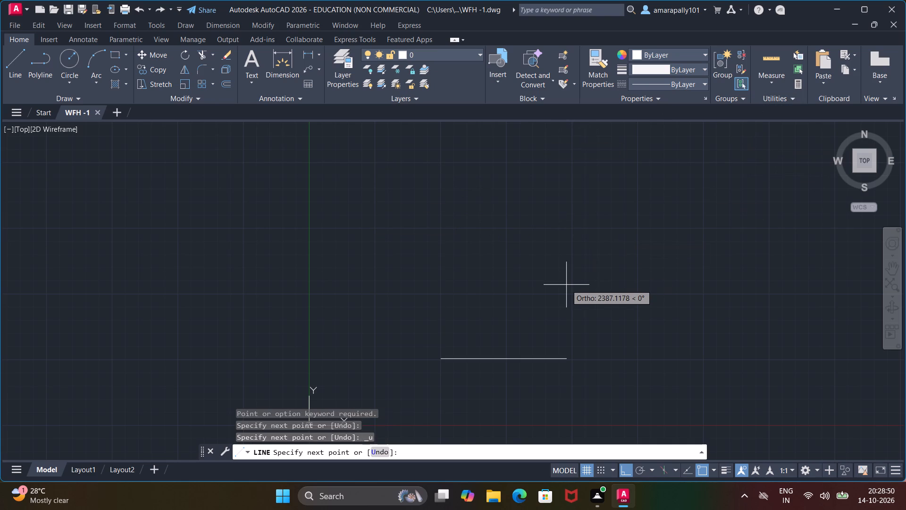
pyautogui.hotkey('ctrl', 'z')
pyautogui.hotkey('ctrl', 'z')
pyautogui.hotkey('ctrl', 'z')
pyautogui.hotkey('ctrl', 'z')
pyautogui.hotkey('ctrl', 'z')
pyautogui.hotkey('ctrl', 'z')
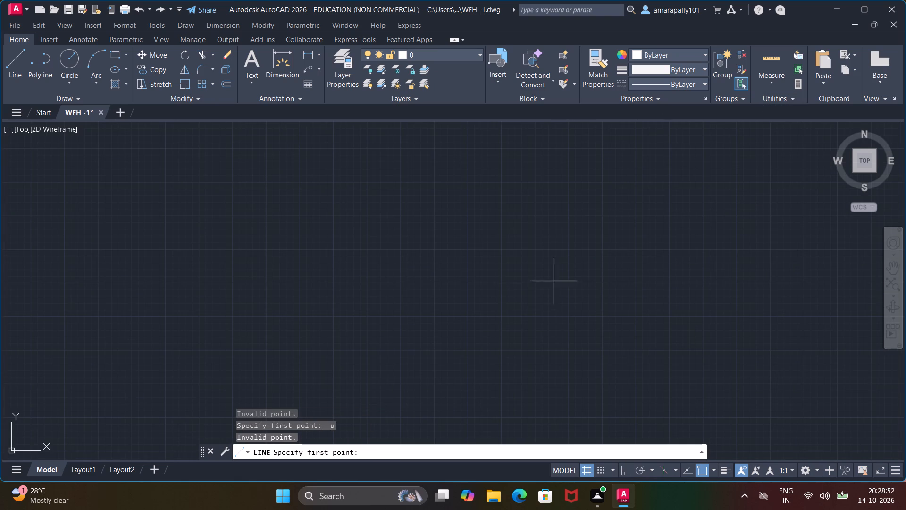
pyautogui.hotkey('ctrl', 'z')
# Try again to draw a horizontal line 21'6" long from a new start point with Ortho on.
pyautogui.press('l')
pyautogui.press('Return')
pyautogui.click(334, 251)
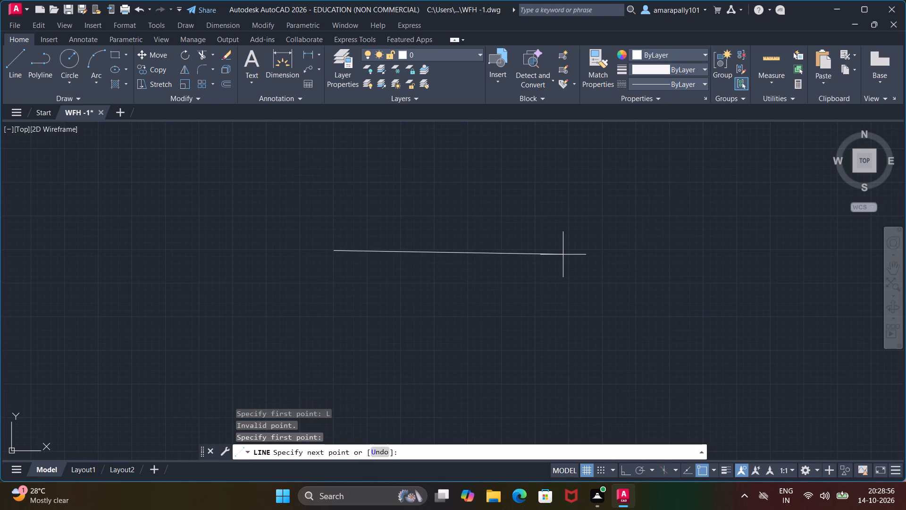
pyautogui.press('F8')
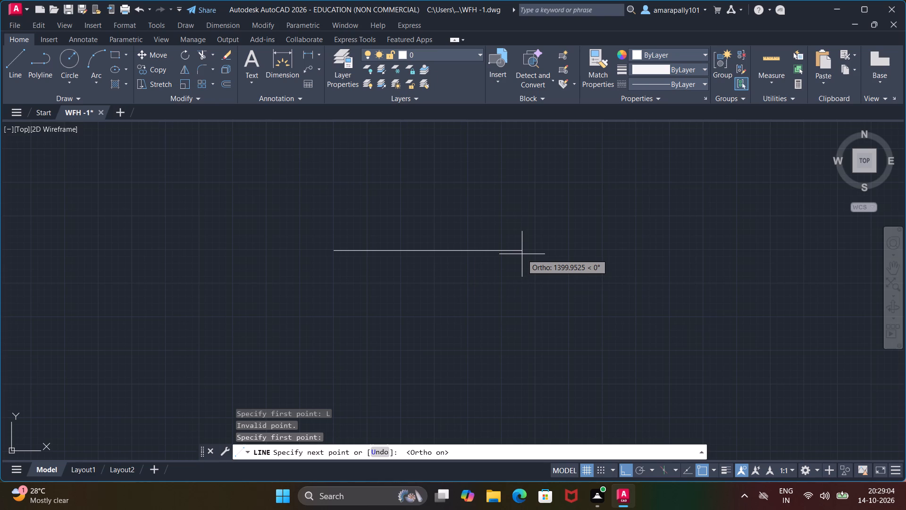
pyautogui.write("21'")
pyautogui.write('6"')
pyautogui.press('Return')
# Examine the start point of the unfinished line at very close range.
pyautogui.scroll(-1, 516, 166)
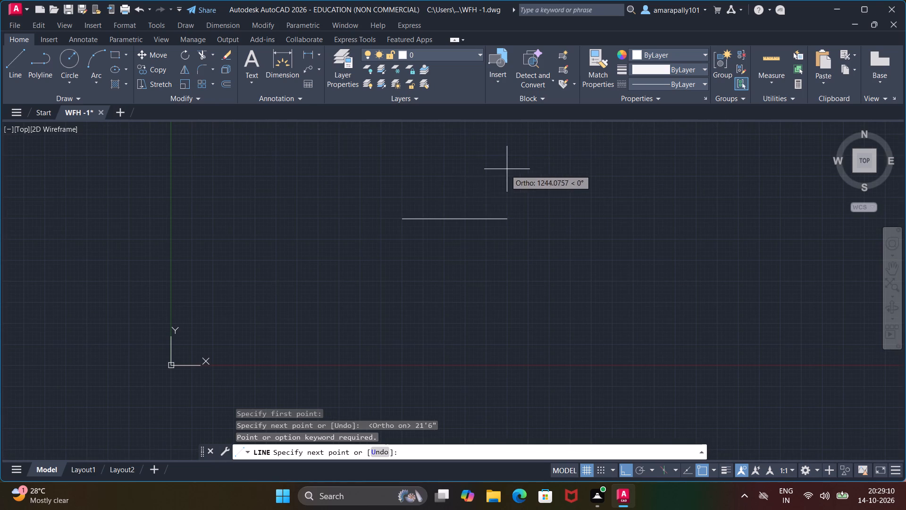
pyautogui.scroll(10, 396, 225)
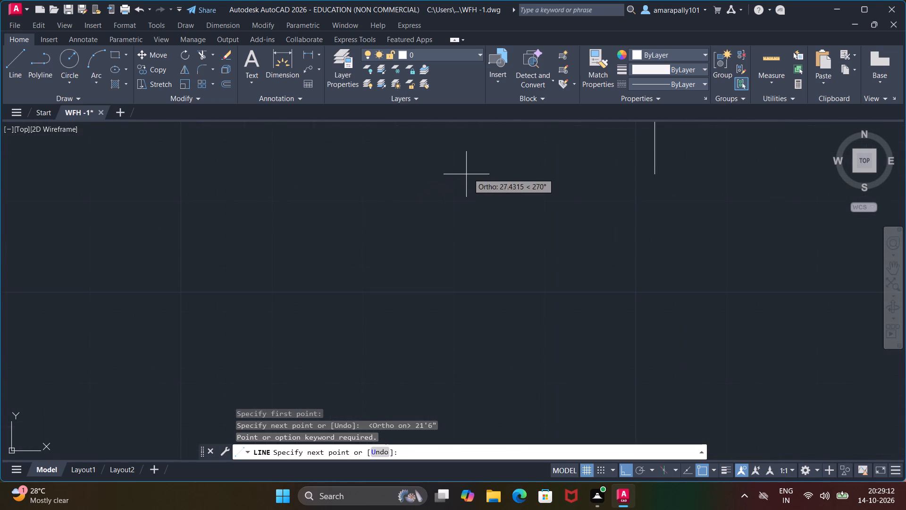
pyautogui.moveTo(476, 169); pyautogui.dragTo(400, 371, button='middle')
pyautogui.moveTo(525, 218); pyautogui.dragTo(461, 467, button='middle')
pyautogui.scroll(1, 461, 467)
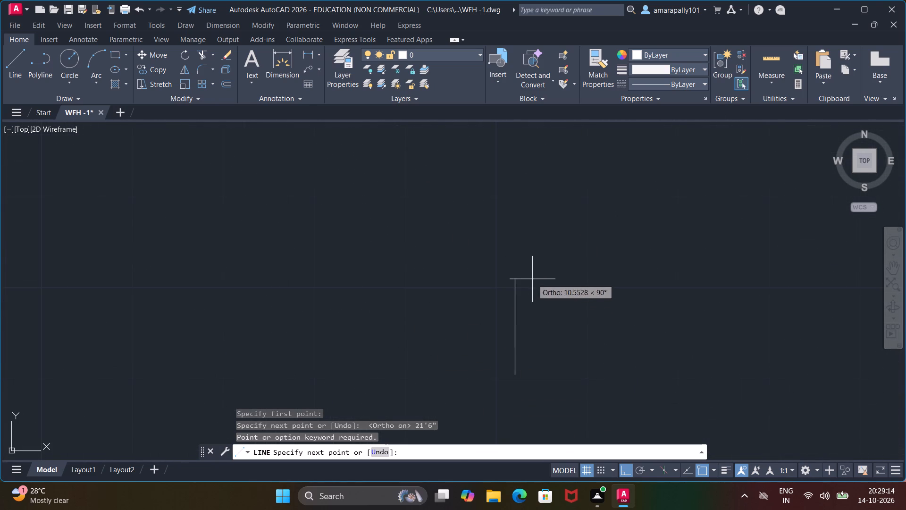
pyautogui.scroll(5, 534, 303)
pyautogui.moveTo(461, 389); pyautogui.dragTo(644, 162, button='middle')
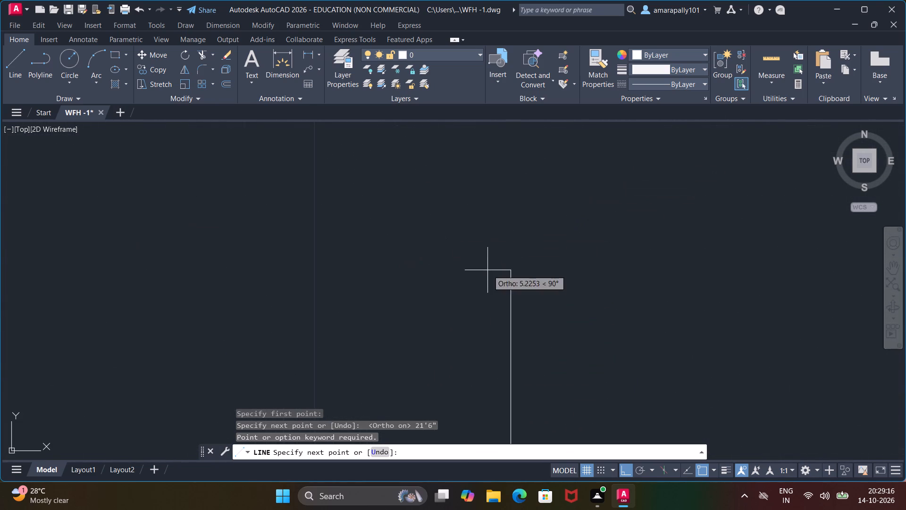
pyautogui.moveTo(487, 271); pyautogui.dragTo(581, 117, button='middle')
pyautogui.scroll(-4, 568, 283)
pyautogui.scroll(5, 592, 358)
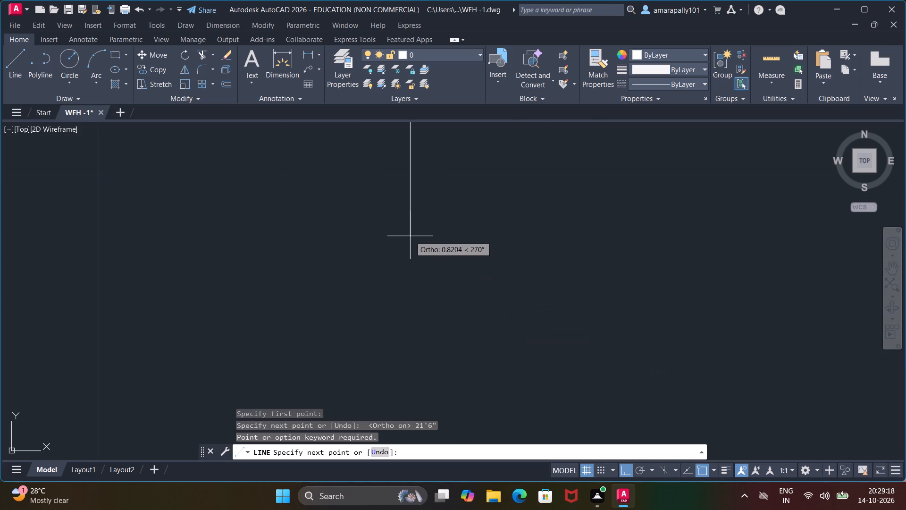
pyautogui.scroll(3, 413, 226)
pyautogui.moveTo(423, 205); pyautogui.dragTo(498, 380, button='middle')
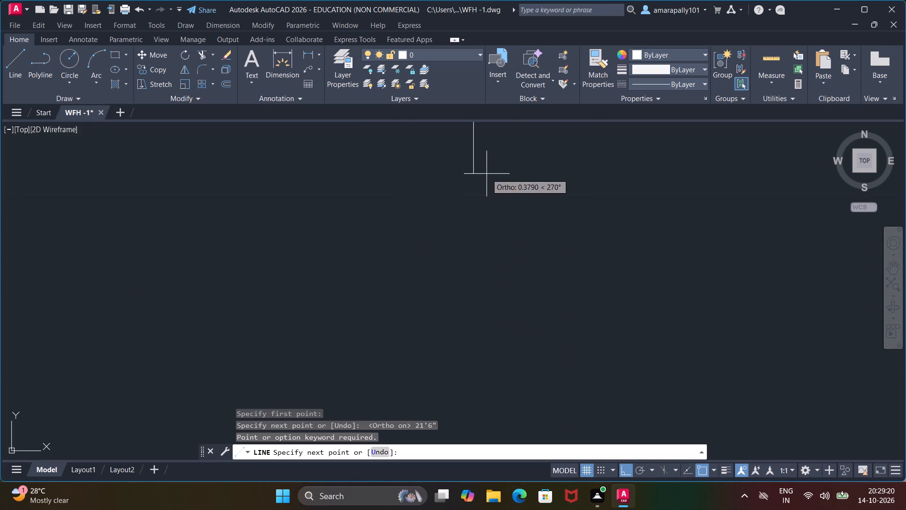
pyautogui.moveTo(487, 174); pyautogui.dragTo(503, 363, button='middle')
pyautogui.scroll(1, 496, 278)
pyautogui.moveTo(499, 192); pyautogui.dragTo(523, 427, button='middle')
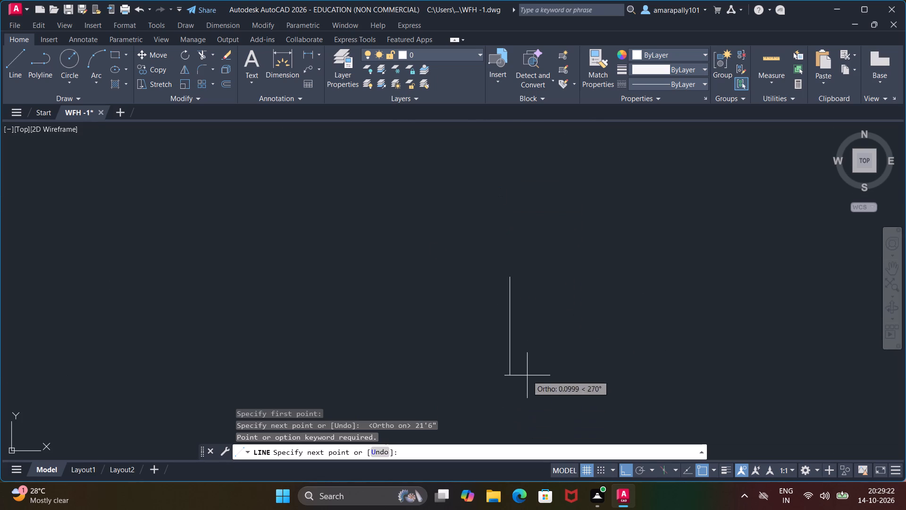
pyautogui.scroll(4, 521, 296)
pyautogui.scroll(1, 484, 252)
pyautogui.moveTo(484, 252); pyautogui.dragTo(527, 419, button='middle')
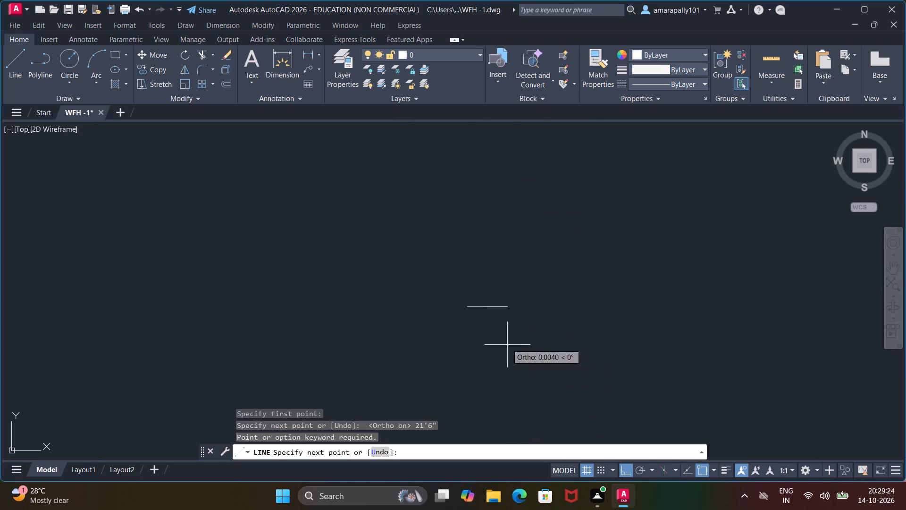
pyautogui.scroll(4, 476, 287)
pyautogui.scroll(11, 448, 348)
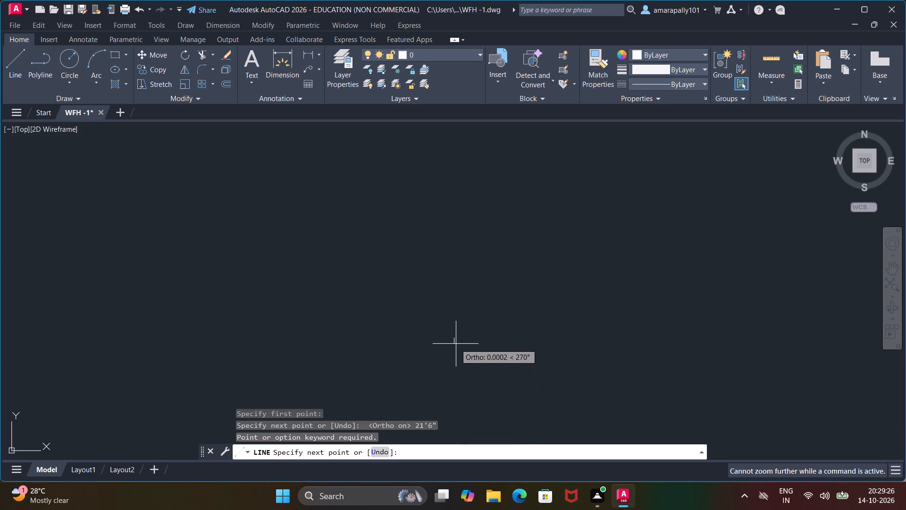
pyautogui.scroll(18, 455, 344)
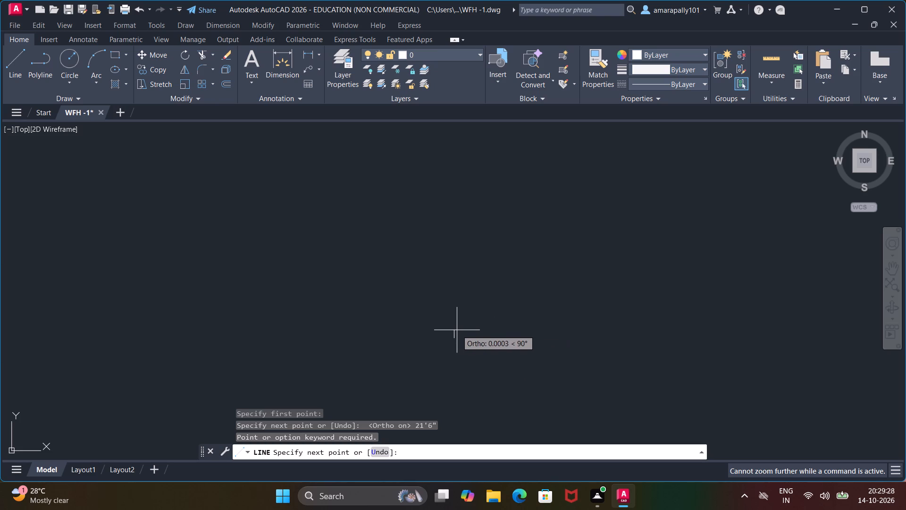
pyautogui.scroll(20, 462, 337)
pyautogui.scroll(8, 462, 337)
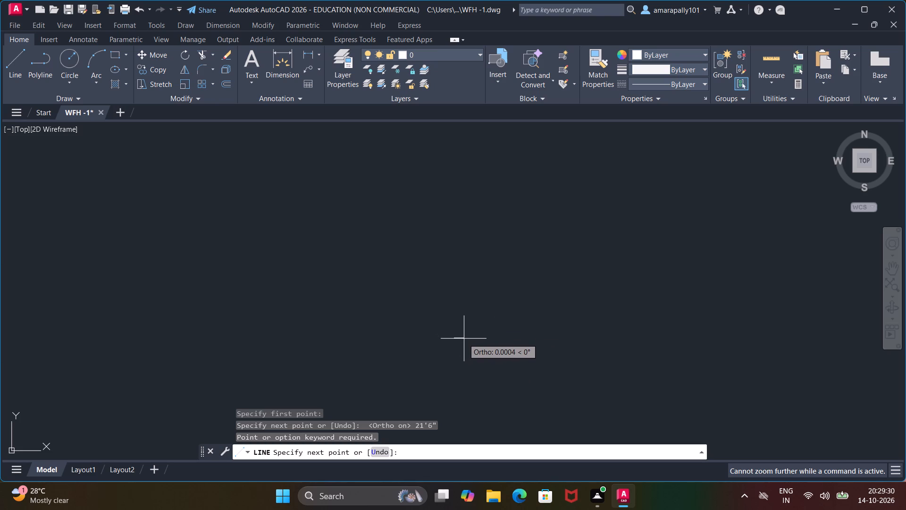
pyautogui.scroll(3, 463, 339)
pyautogui.scroll(-3, 463, 339)
pyautogui.scroll(20, 463, 339)
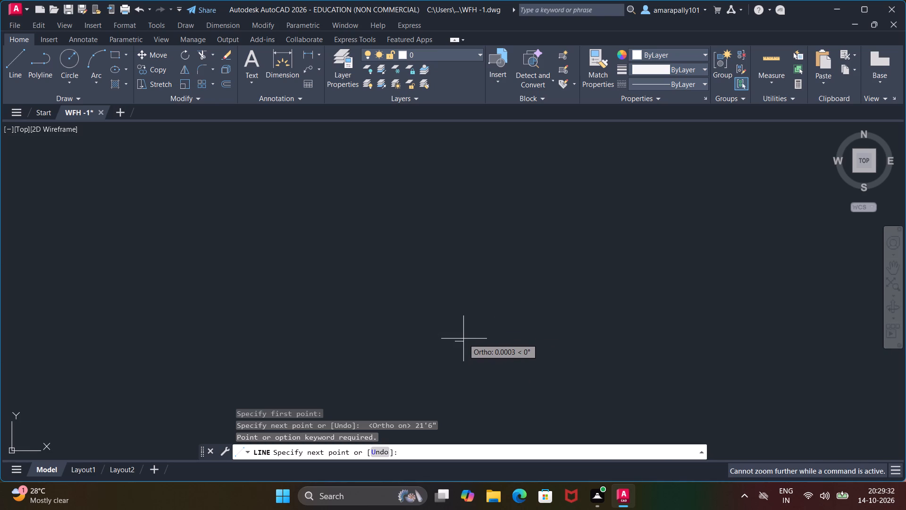
pyautogui.scroll(2, 463, 339)
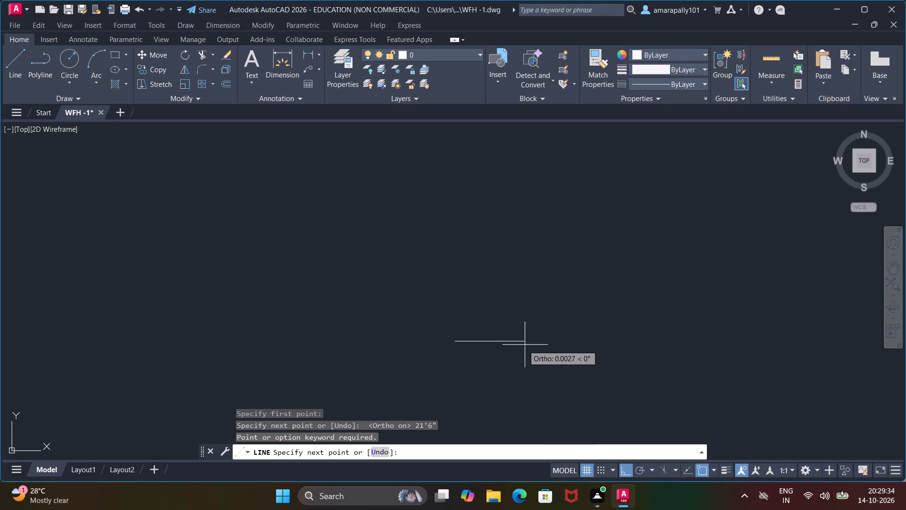
pyautogui.scroll(11, 462, 338)
pyautogui.scroll(-19, 462, 338)
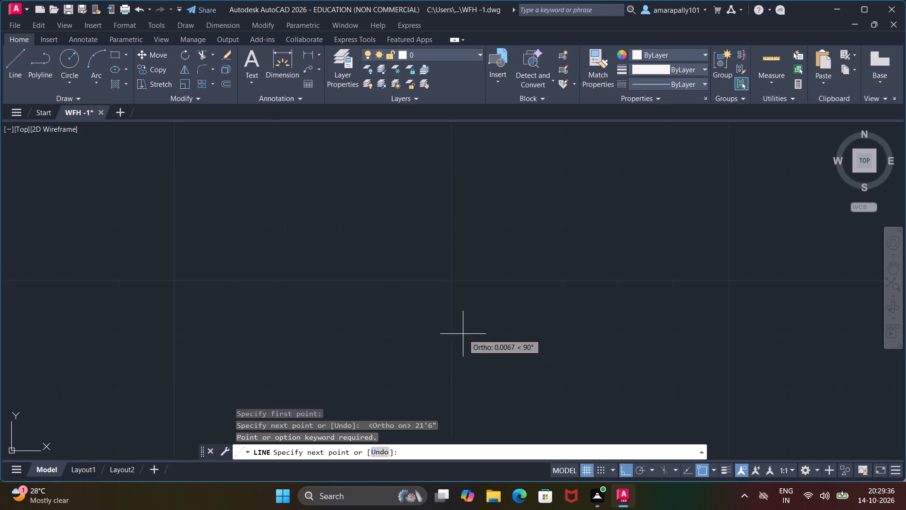
pyautogui.scroll(19, 463, 334)
pyautogui.scroll(-5, 493, 317)
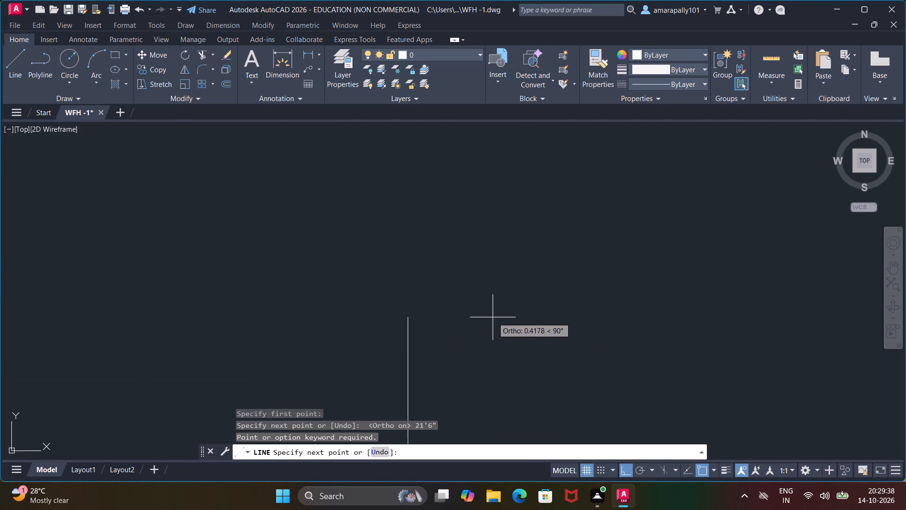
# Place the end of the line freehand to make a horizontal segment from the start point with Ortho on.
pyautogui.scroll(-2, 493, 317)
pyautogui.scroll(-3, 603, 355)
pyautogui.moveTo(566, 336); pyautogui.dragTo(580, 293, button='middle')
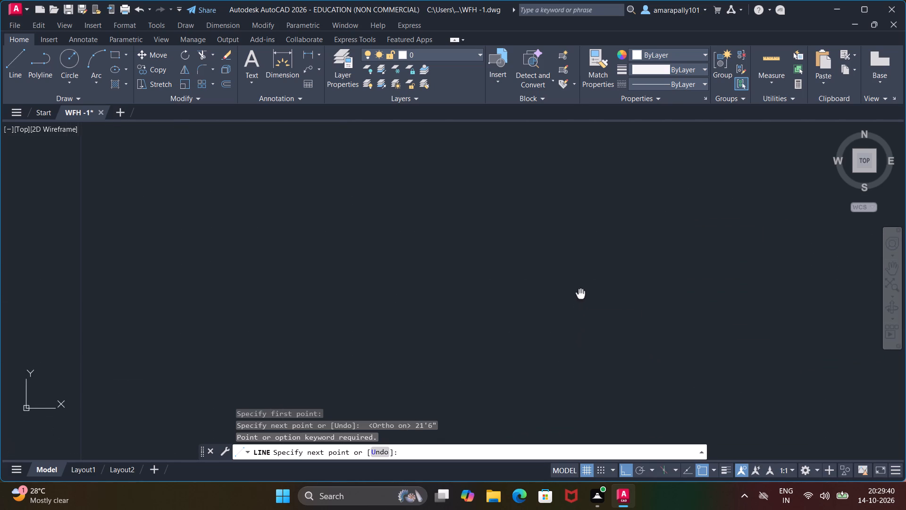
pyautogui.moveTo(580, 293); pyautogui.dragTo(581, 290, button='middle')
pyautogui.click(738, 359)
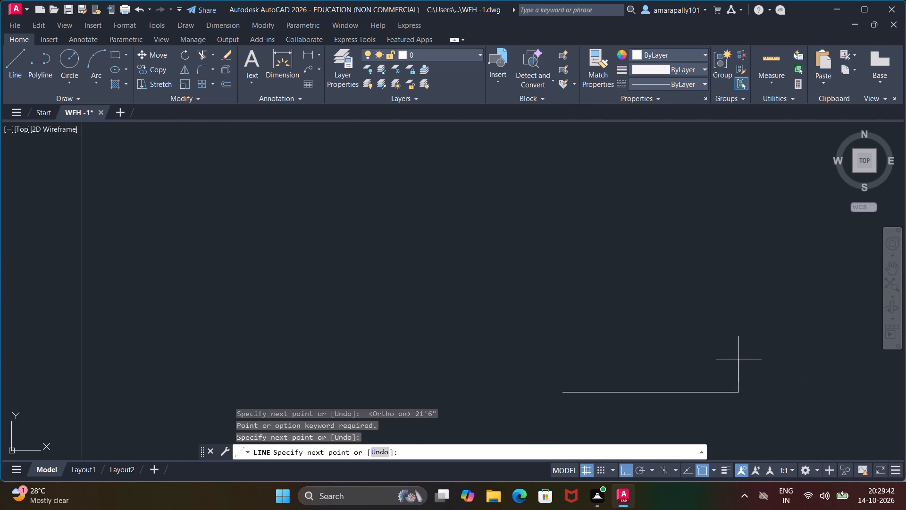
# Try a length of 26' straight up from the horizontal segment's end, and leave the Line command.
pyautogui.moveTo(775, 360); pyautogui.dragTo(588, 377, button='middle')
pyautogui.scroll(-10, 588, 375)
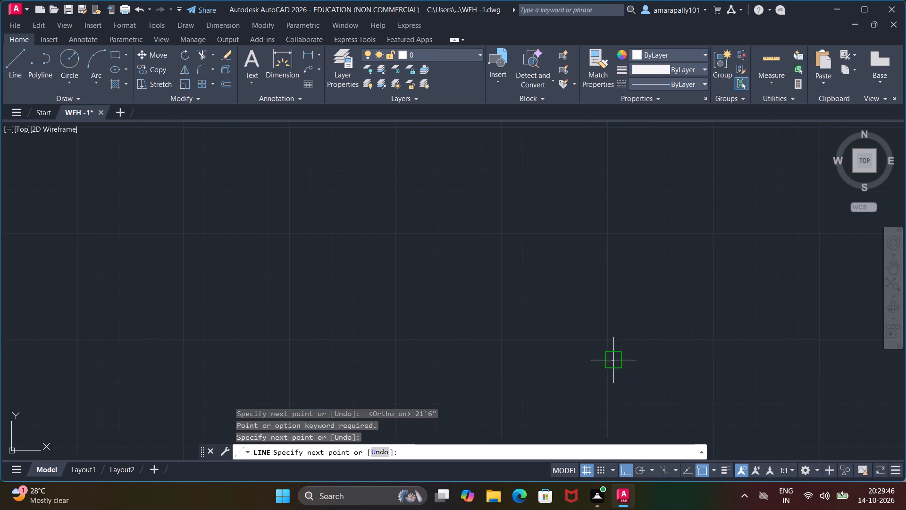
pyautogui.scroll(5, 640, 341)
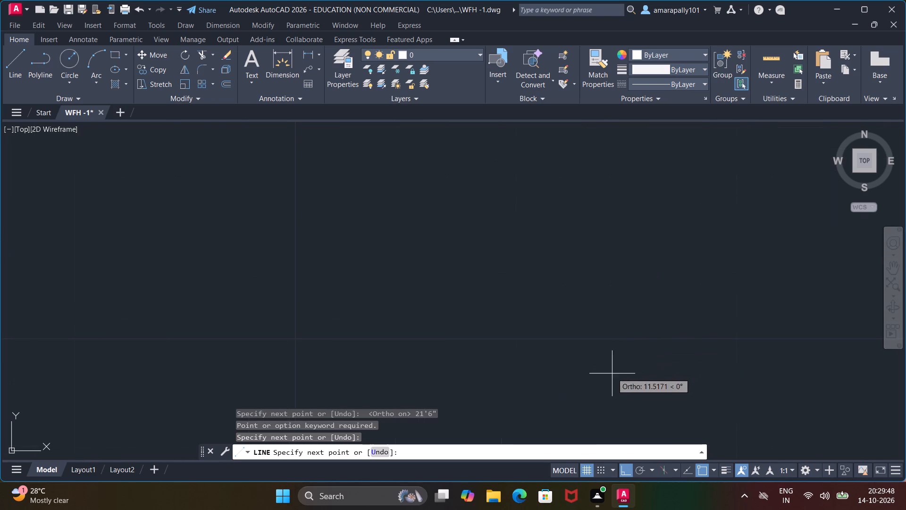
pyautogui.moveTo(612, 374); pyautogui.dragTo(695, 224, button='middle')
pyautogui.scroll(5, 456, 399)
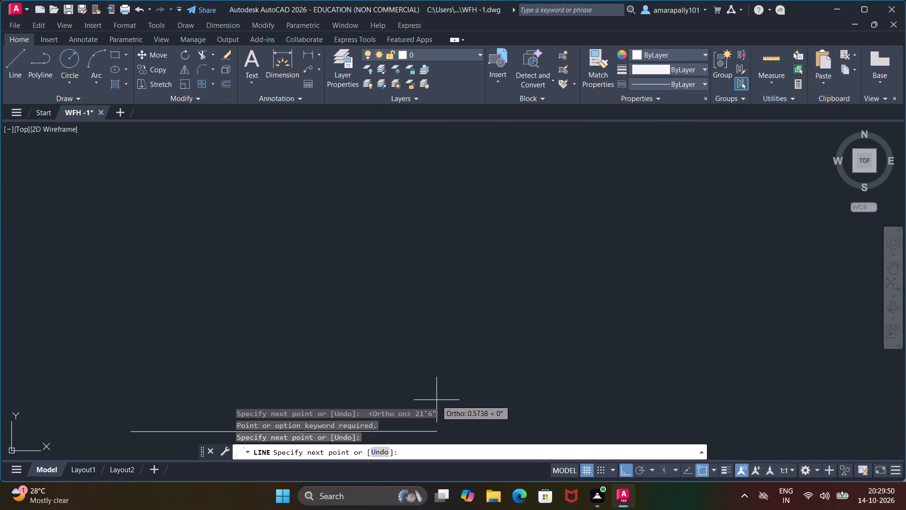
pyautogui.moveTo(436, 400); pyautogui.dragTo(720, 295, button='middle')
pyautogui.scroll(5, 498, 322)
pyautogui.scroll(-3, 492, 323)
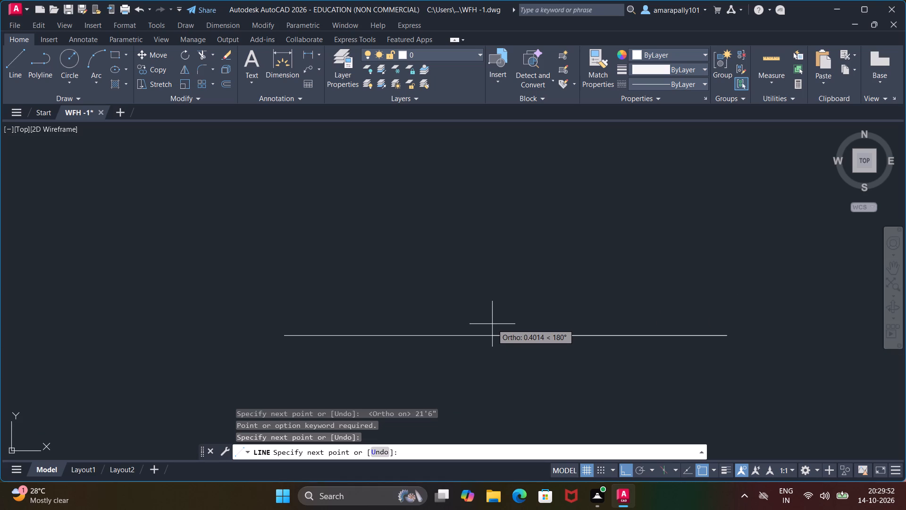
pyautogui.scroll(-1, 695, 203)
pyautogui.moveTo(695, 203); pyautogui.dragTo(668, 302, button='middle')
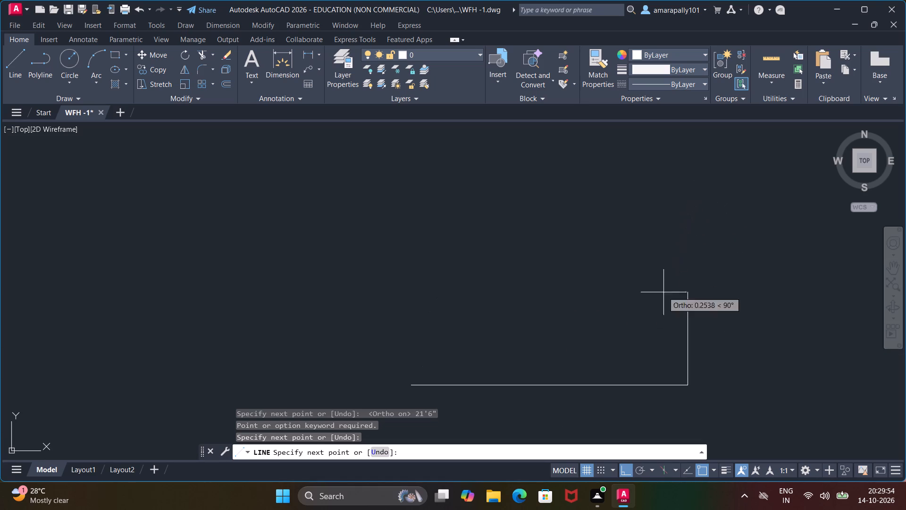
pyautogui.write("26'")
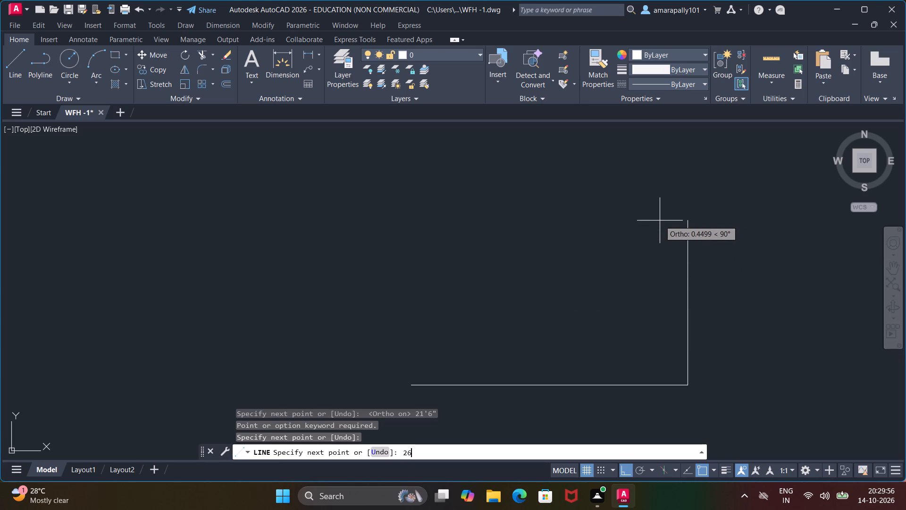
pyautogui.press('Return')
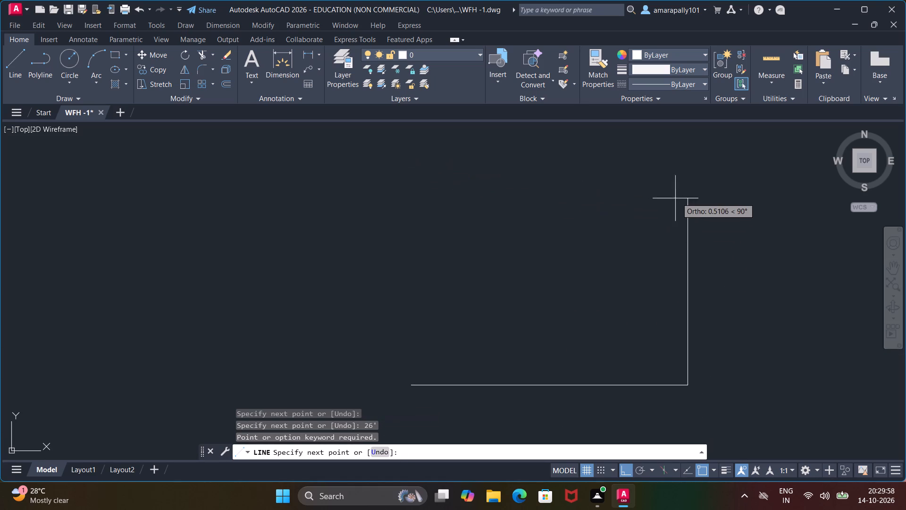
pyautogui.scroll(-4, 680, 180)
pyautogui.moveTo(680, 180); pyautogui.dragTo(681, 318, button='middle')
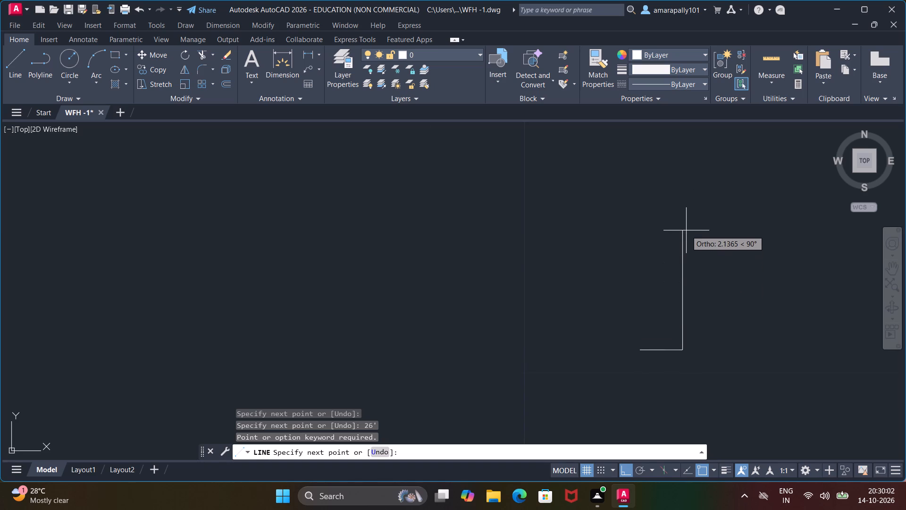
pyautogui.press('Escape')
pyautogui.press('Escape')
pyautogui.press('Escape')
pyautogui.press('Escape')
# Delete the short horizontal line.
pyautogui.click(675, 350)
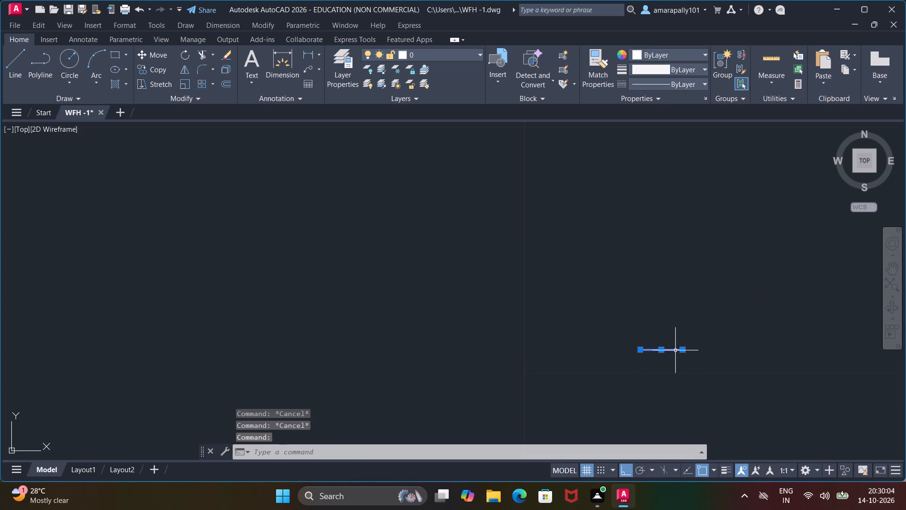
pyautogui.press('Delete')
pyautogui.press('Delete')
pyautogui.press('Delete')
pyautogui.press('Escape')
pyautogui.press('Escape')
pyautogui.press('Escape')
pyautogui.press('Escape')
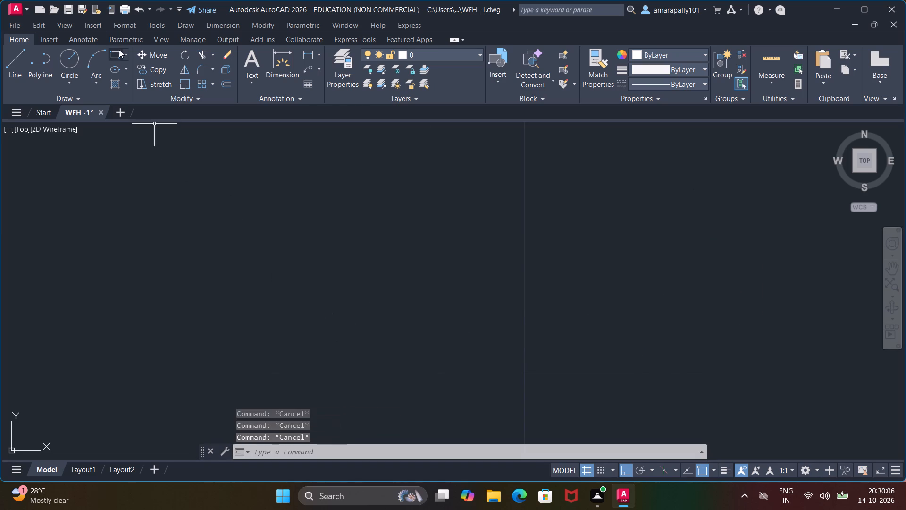
# Start a rectangle from a picked first corner using the Dimensions option, and try a length of 21'6".
pyautogui.click(115, 58)
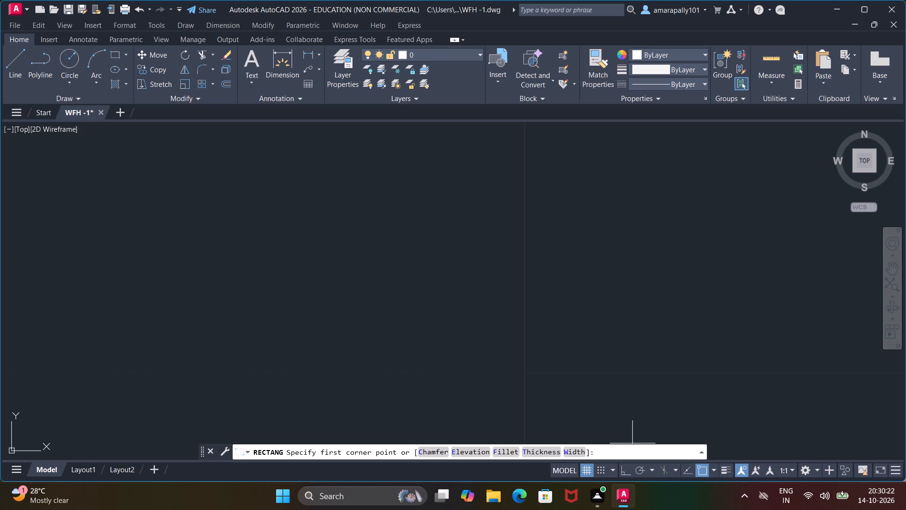
pyautogui.click(274, 175)
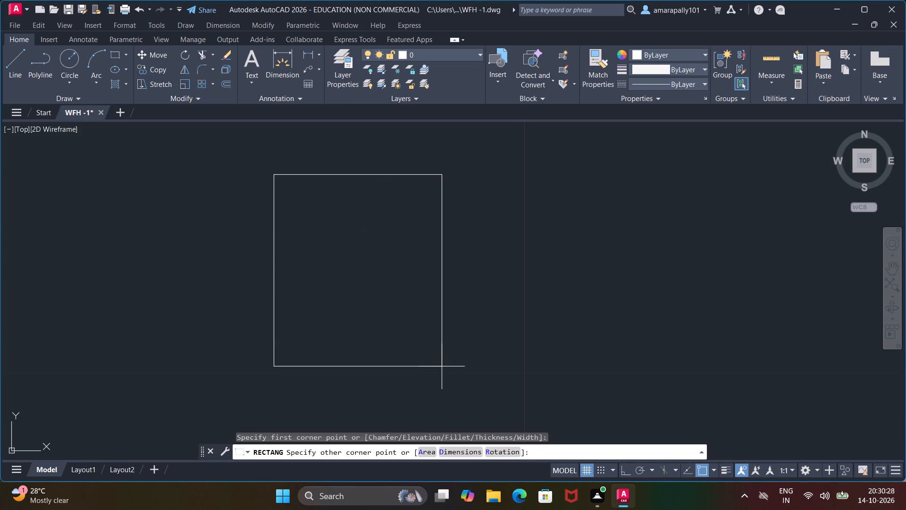
pyautogui.press('d')
pyautogui.press('Return')
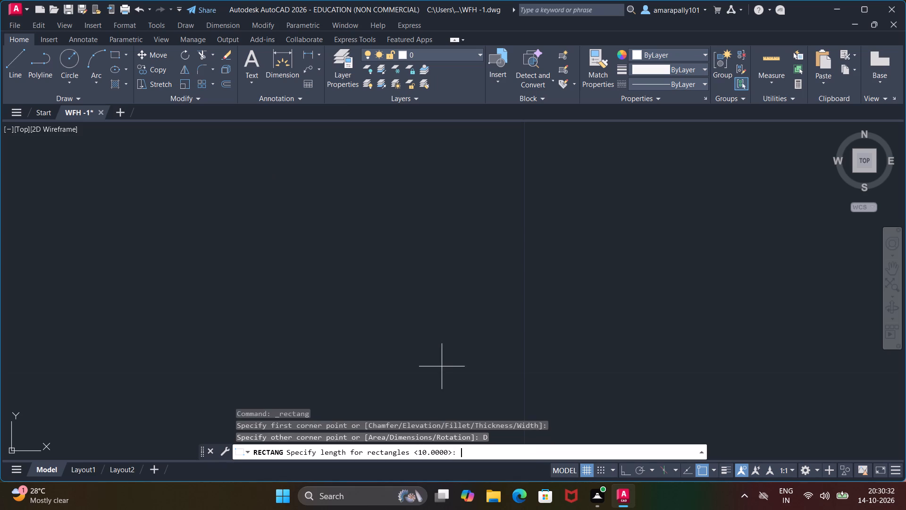
pyautogui.write("21'6")
pyautogui.hotkey('shift', '"')
pyautogui.press('Return')
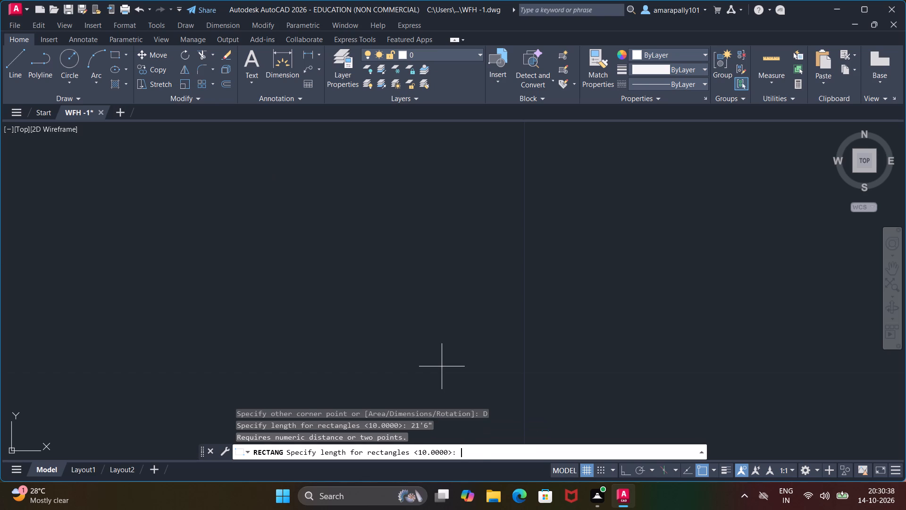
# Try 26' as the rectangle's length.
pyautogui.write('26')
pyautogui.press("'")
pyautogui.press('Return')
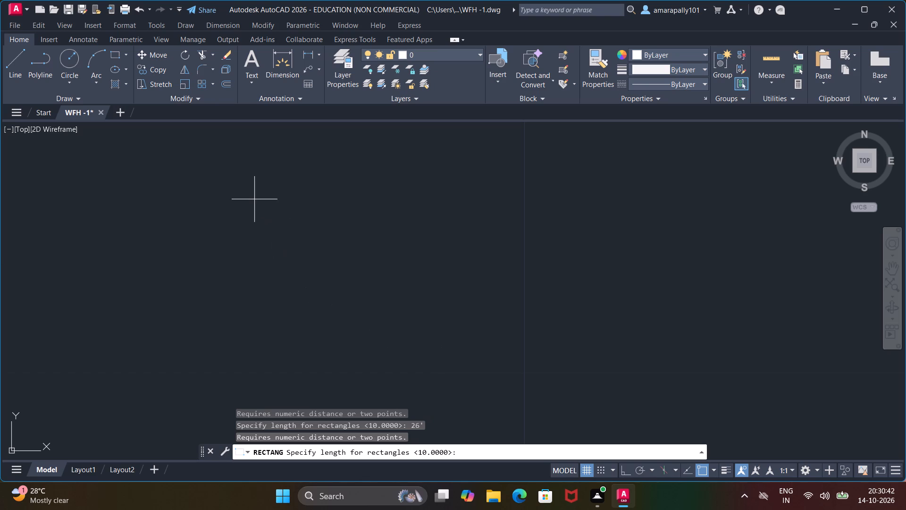
# Turn on Ortho mode while setting the rectangle's length with two picked points along a horizontal direction.
pyautogui.click(275, 207)
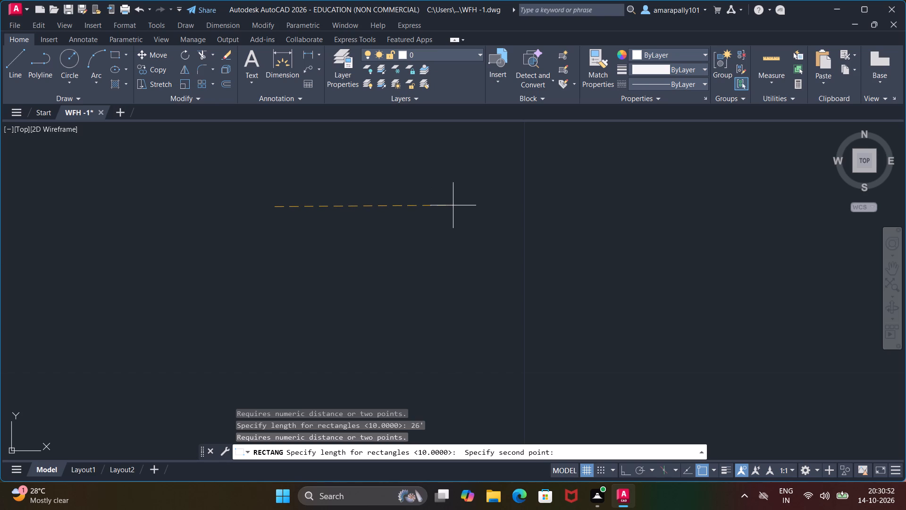
pyautogui.press('F8')
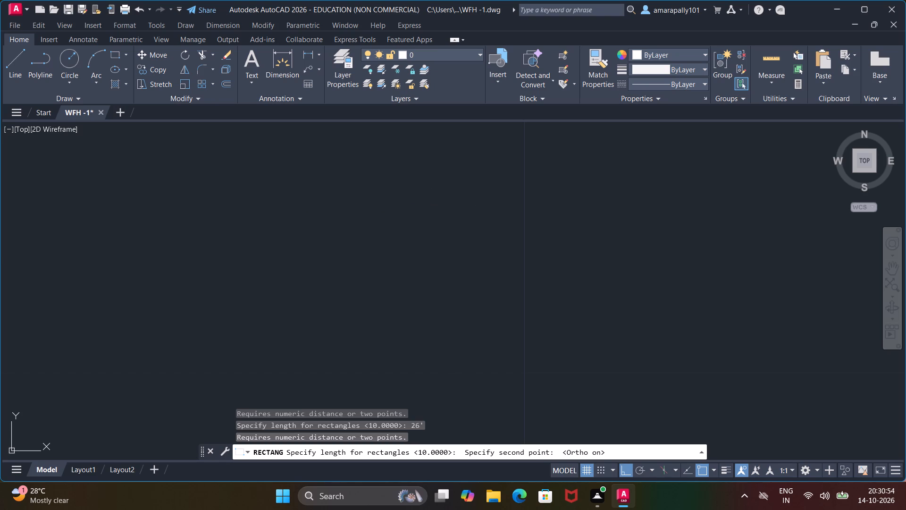
pyautogui.click(460, 207)
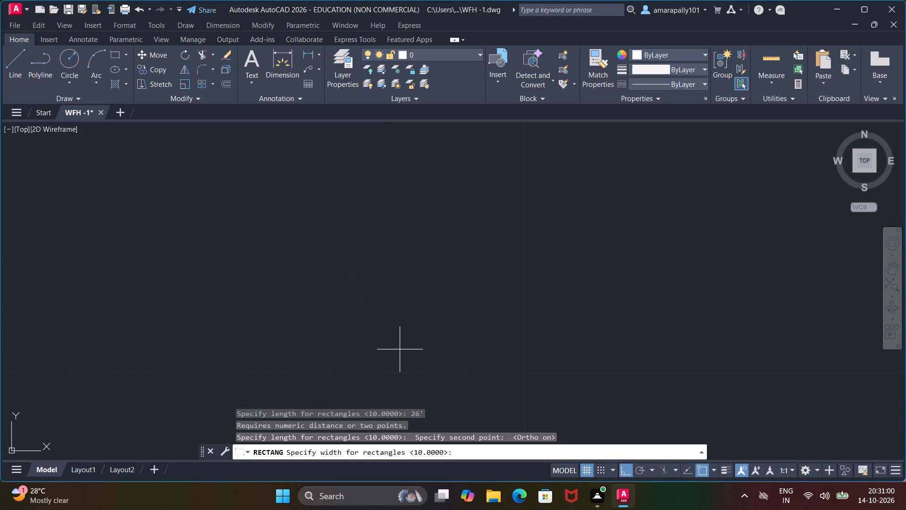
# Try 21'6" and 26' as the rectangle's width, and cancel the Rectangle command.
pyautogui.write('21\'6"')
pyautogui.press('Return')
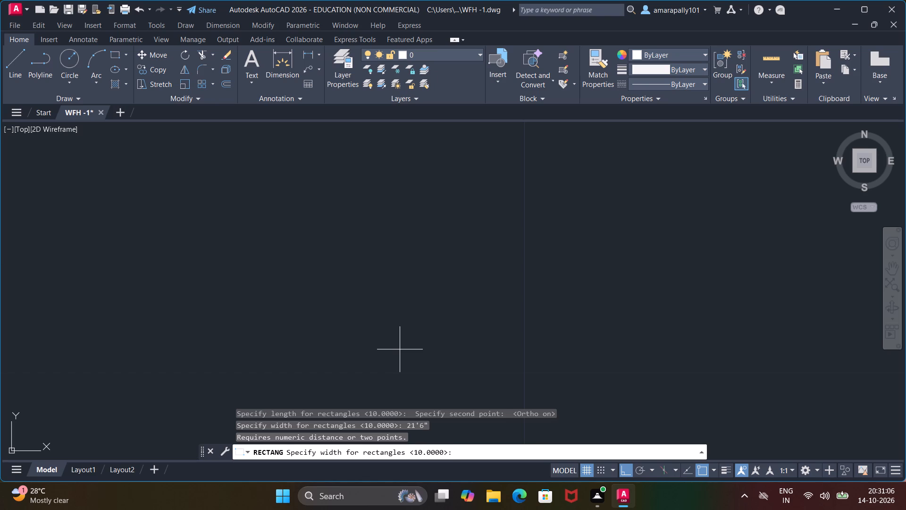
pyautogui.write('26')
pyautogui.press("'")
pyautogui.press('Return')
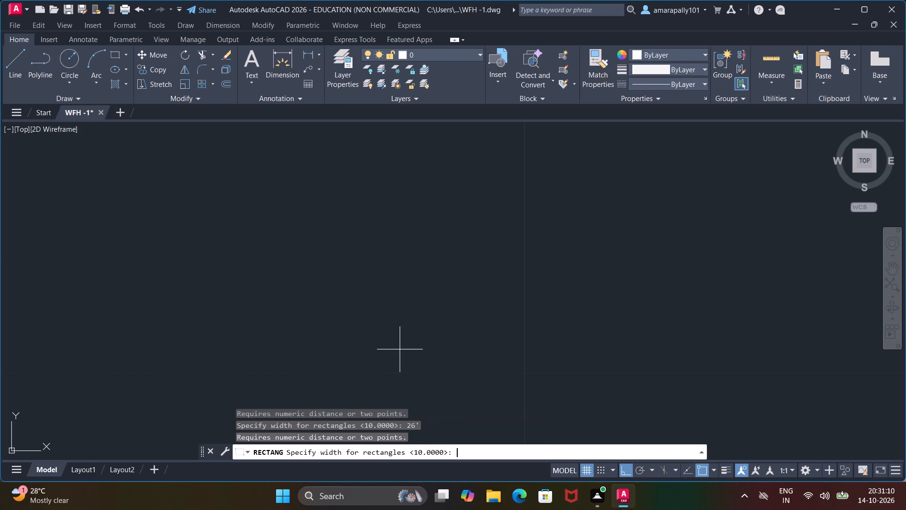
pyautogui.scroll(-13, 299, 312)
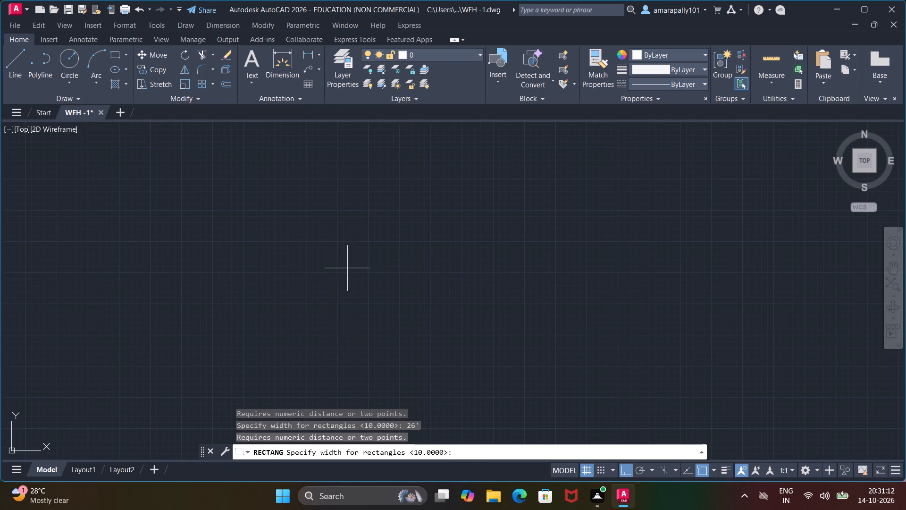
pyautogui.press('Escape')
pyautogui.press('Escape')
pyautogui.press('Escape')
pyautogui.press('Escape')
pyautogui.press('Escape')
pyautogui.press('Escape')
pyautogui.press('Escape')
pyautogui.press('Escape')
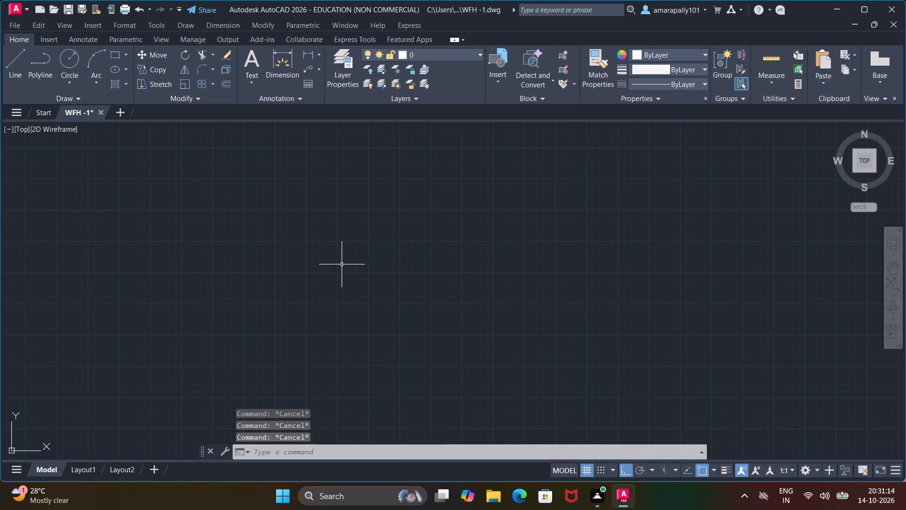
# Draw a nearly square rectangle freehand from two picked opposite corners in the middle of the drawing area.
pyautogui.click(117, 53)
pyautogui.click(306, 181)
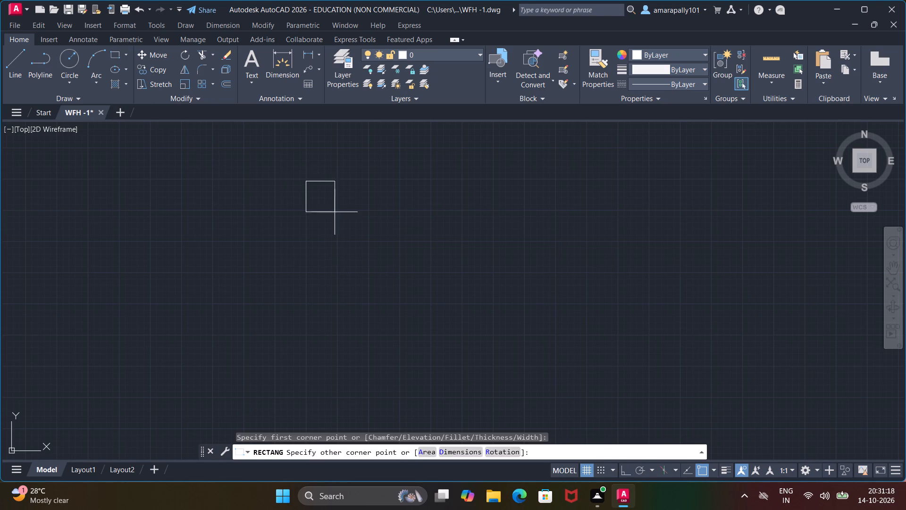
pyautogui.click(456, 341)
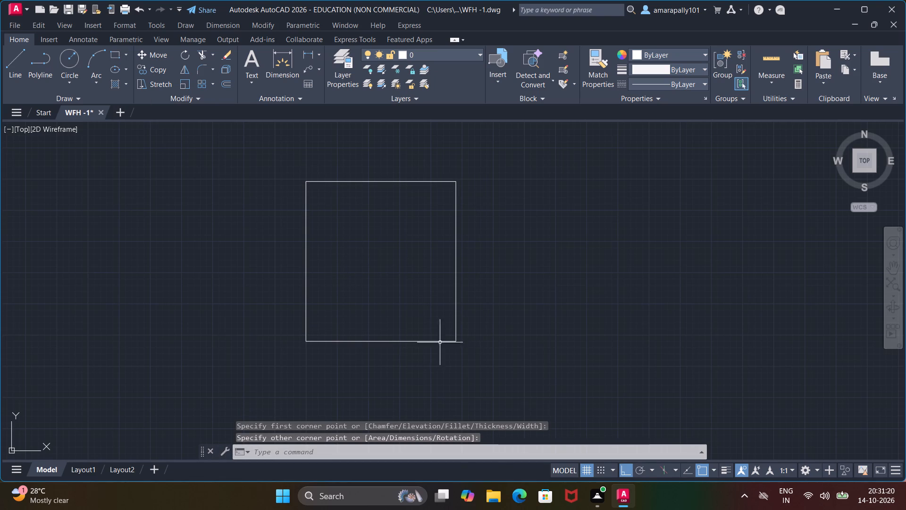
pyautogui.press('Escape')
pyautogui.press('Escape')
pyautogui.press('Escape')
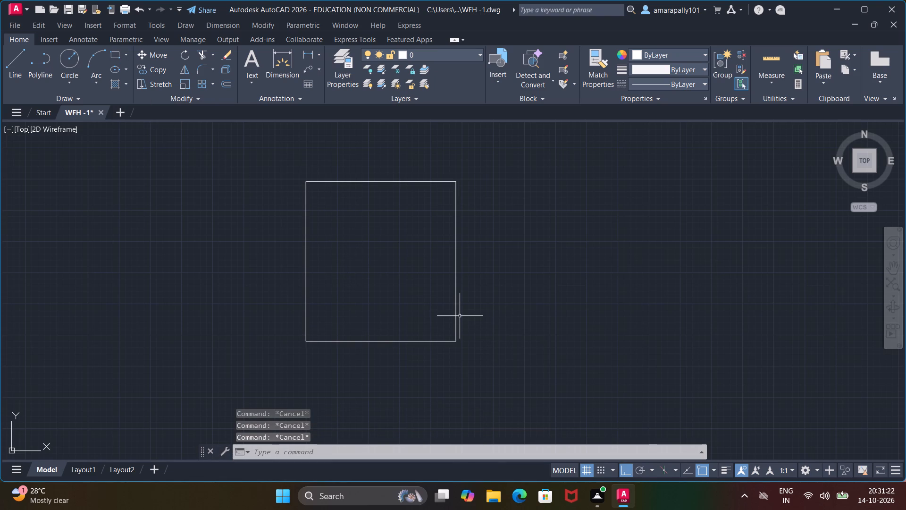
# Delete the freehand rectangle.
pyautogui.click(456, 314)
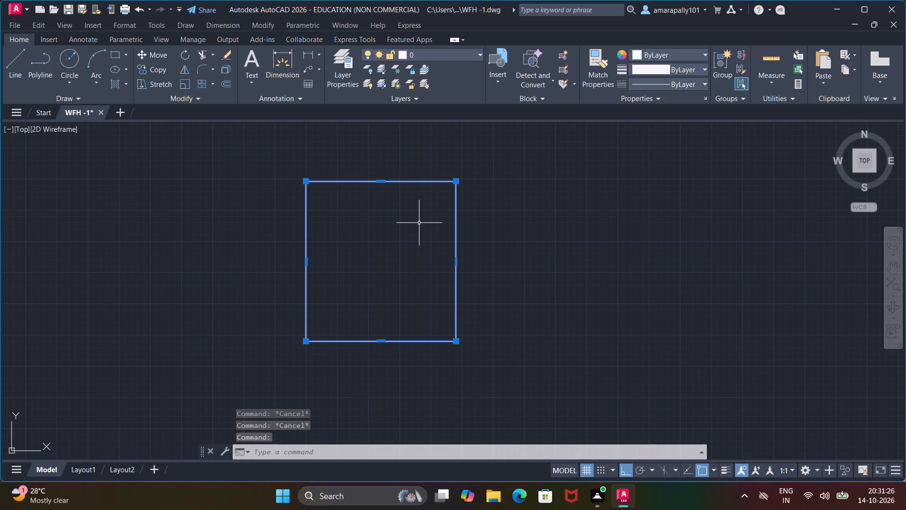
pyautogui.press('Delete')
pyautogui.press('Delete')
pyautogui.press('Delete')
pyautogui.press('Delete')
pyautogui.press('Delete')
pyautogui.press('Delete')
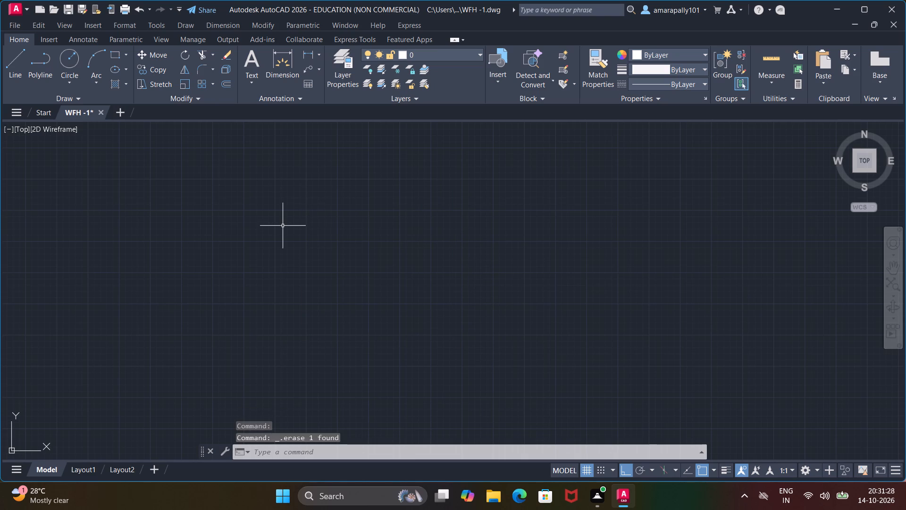
# Start the Line command.
pyautogui.press('l')
pyautogui.press('Return')
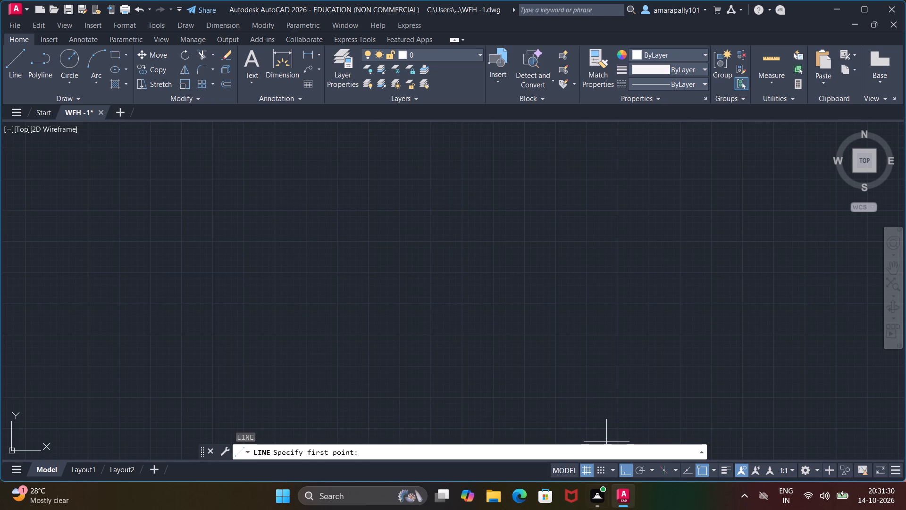
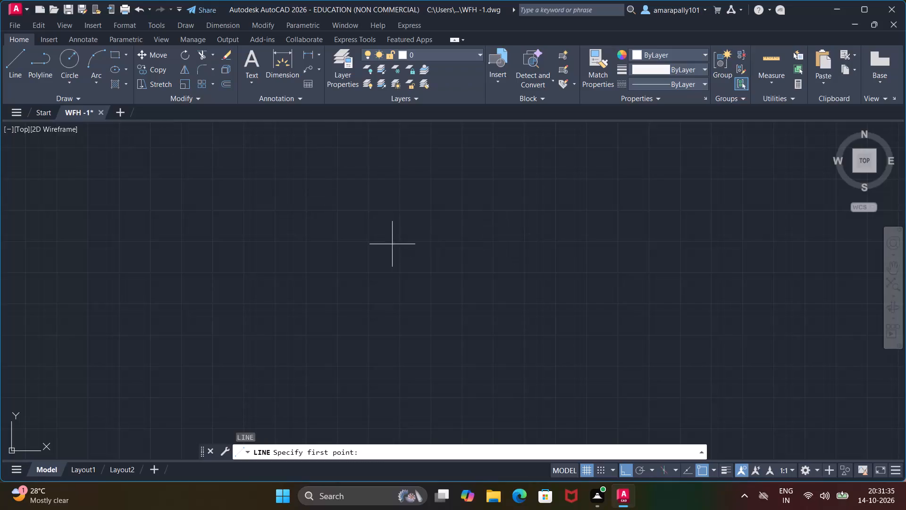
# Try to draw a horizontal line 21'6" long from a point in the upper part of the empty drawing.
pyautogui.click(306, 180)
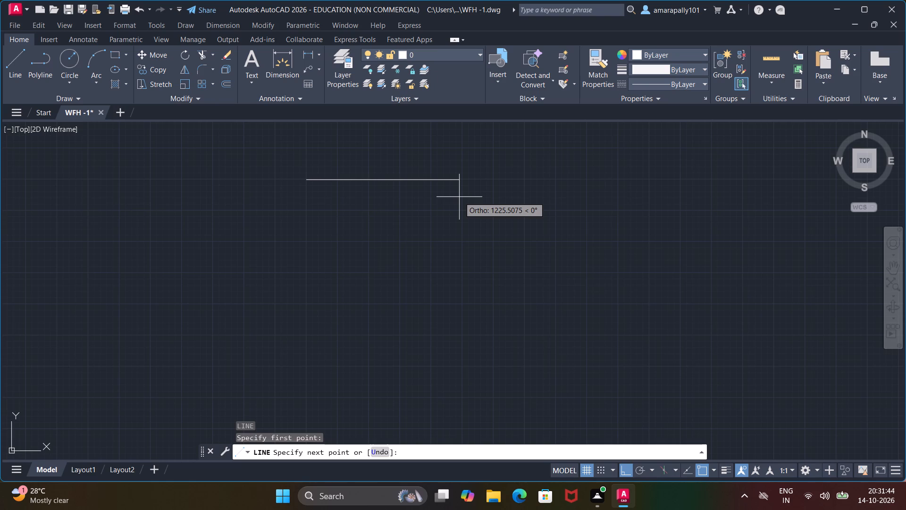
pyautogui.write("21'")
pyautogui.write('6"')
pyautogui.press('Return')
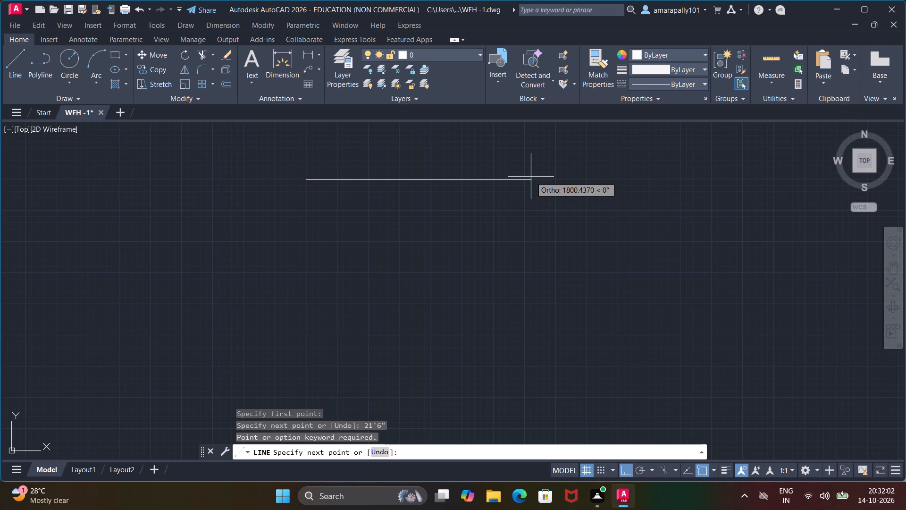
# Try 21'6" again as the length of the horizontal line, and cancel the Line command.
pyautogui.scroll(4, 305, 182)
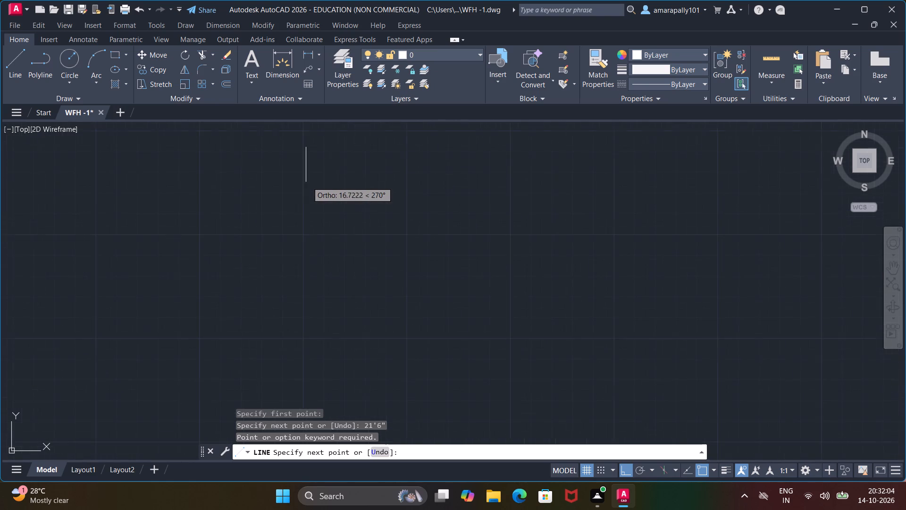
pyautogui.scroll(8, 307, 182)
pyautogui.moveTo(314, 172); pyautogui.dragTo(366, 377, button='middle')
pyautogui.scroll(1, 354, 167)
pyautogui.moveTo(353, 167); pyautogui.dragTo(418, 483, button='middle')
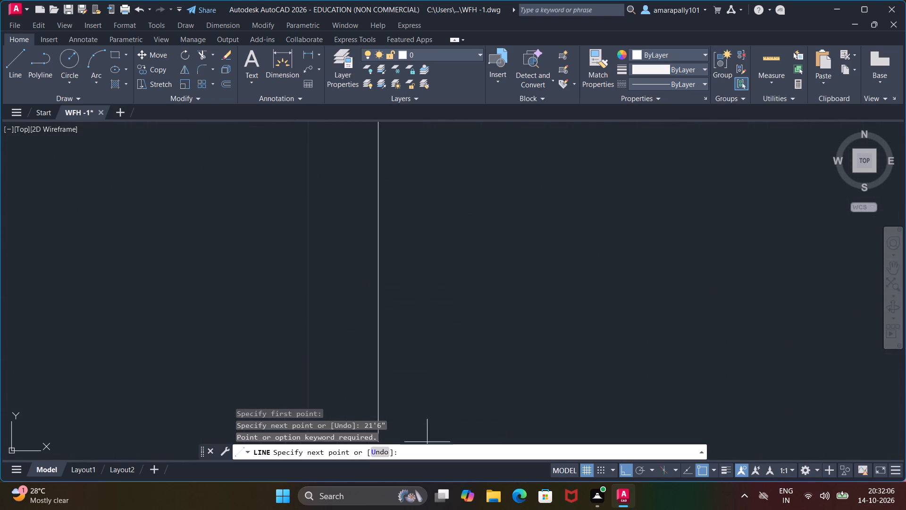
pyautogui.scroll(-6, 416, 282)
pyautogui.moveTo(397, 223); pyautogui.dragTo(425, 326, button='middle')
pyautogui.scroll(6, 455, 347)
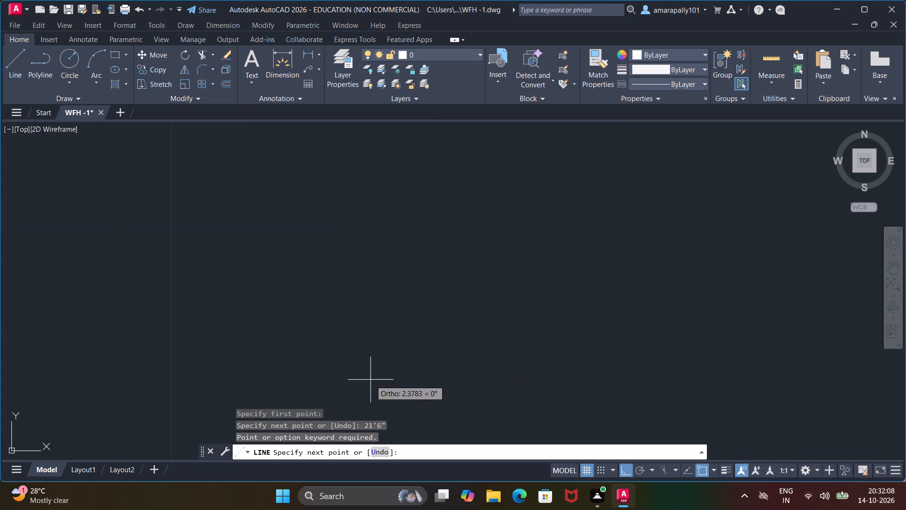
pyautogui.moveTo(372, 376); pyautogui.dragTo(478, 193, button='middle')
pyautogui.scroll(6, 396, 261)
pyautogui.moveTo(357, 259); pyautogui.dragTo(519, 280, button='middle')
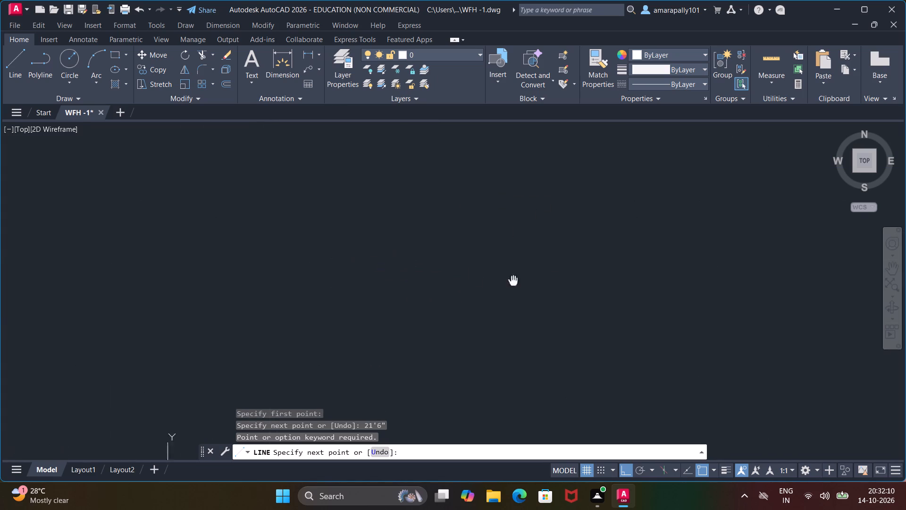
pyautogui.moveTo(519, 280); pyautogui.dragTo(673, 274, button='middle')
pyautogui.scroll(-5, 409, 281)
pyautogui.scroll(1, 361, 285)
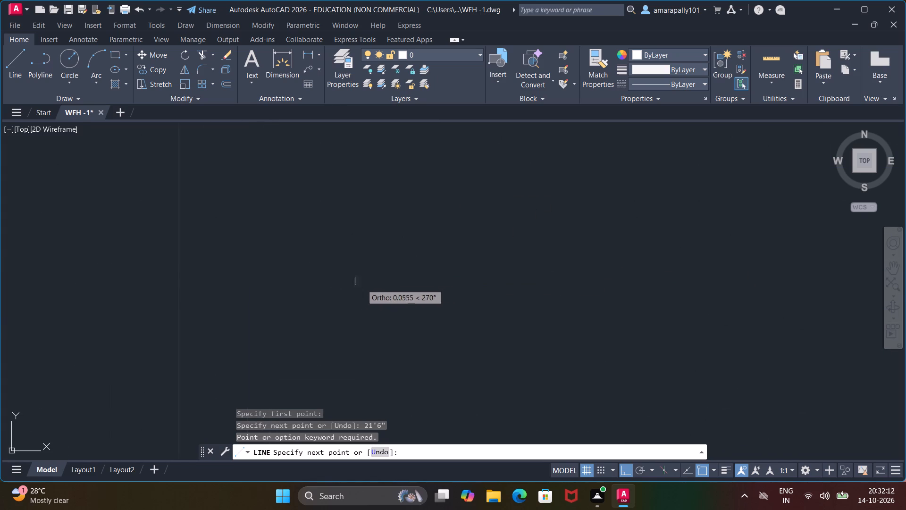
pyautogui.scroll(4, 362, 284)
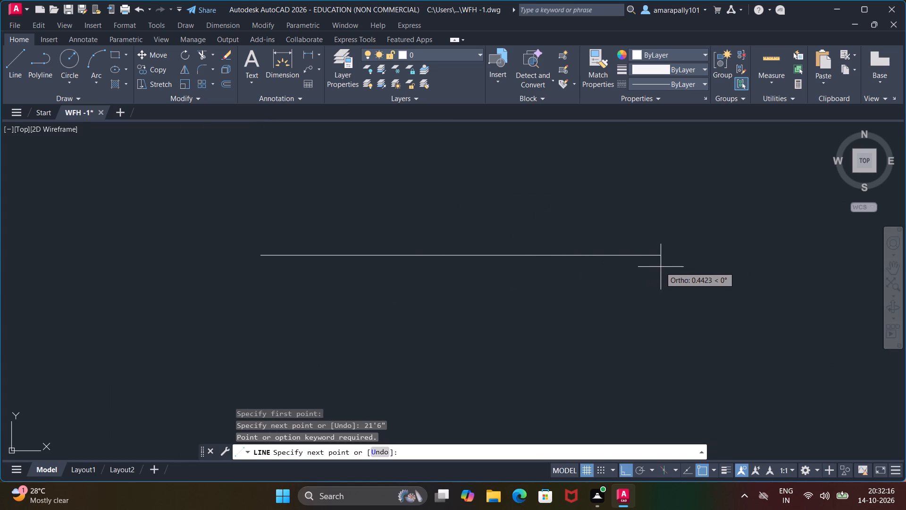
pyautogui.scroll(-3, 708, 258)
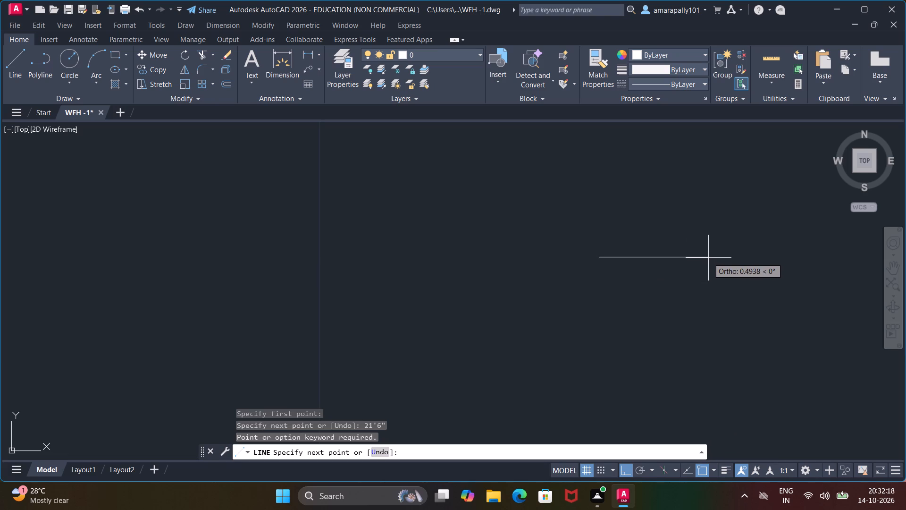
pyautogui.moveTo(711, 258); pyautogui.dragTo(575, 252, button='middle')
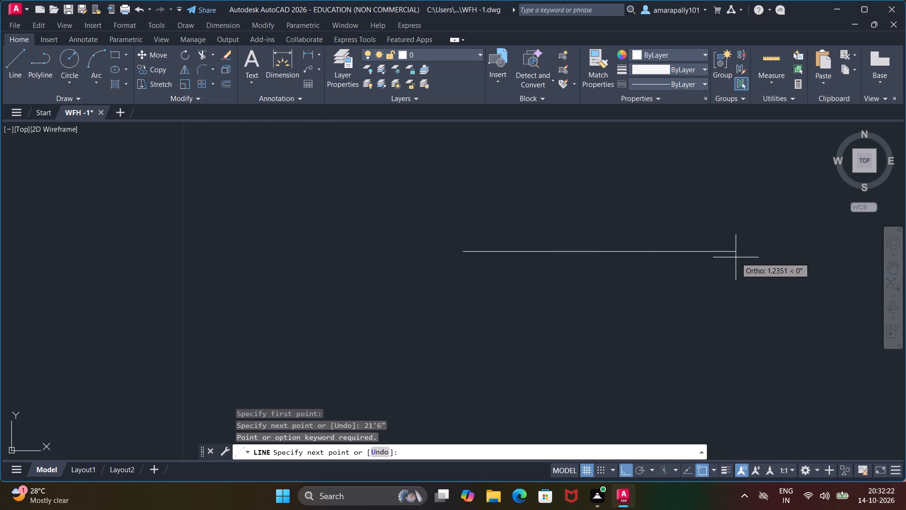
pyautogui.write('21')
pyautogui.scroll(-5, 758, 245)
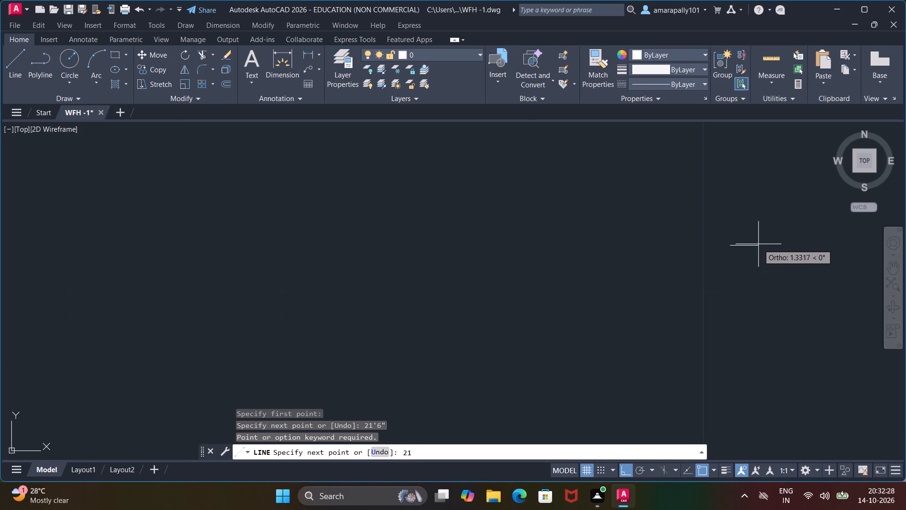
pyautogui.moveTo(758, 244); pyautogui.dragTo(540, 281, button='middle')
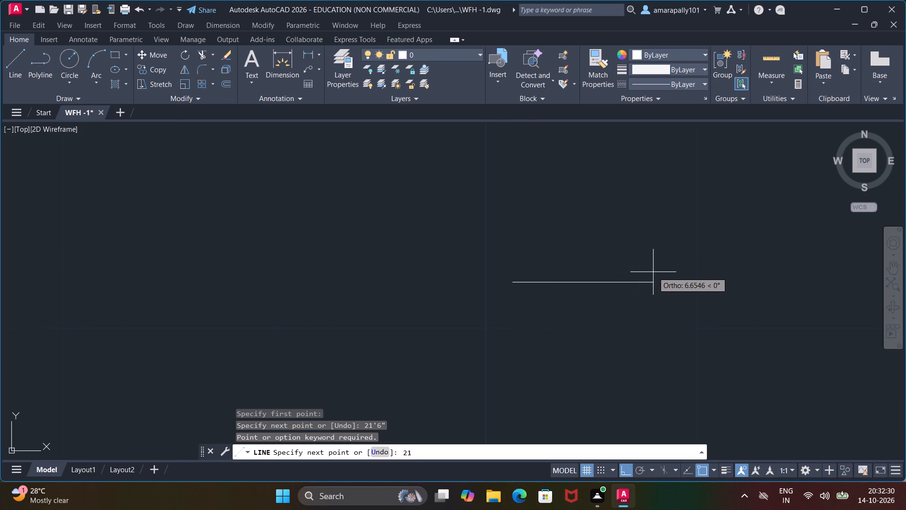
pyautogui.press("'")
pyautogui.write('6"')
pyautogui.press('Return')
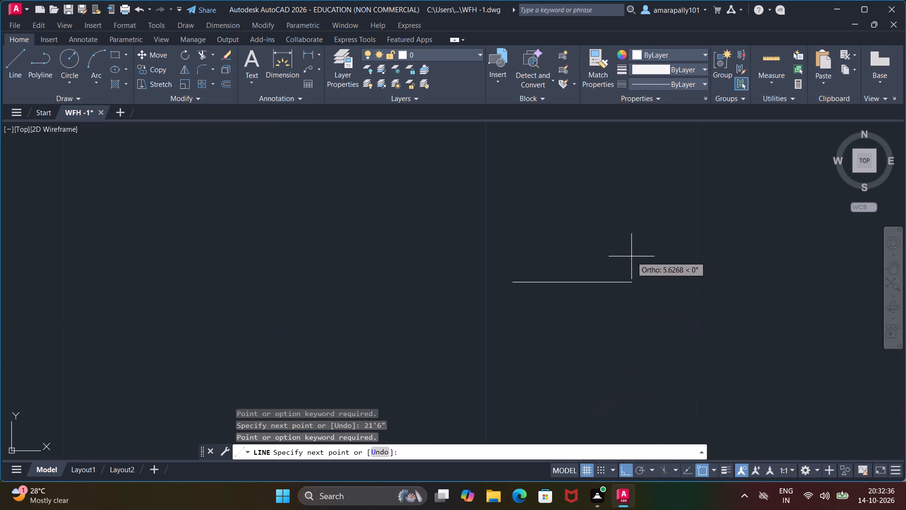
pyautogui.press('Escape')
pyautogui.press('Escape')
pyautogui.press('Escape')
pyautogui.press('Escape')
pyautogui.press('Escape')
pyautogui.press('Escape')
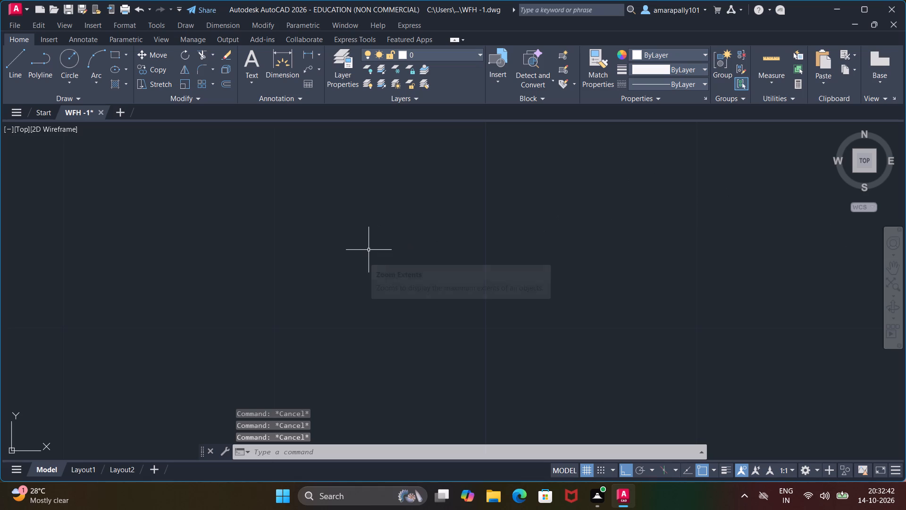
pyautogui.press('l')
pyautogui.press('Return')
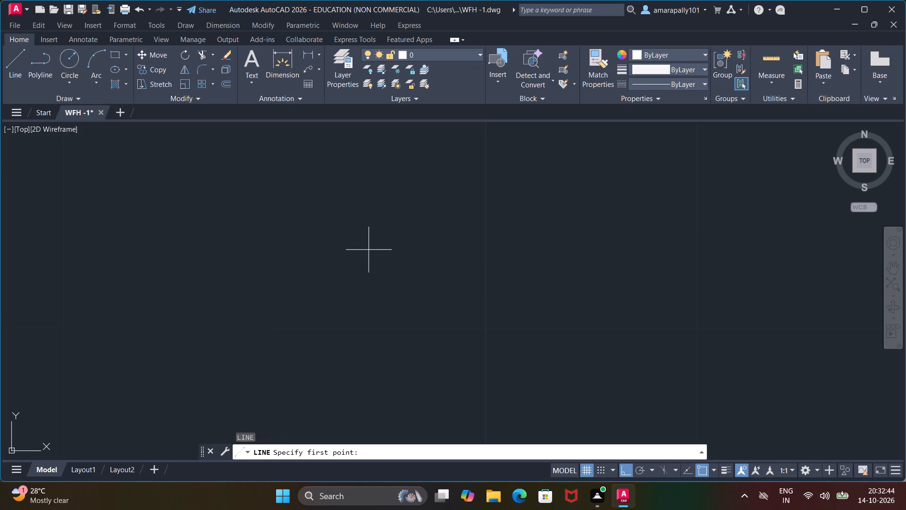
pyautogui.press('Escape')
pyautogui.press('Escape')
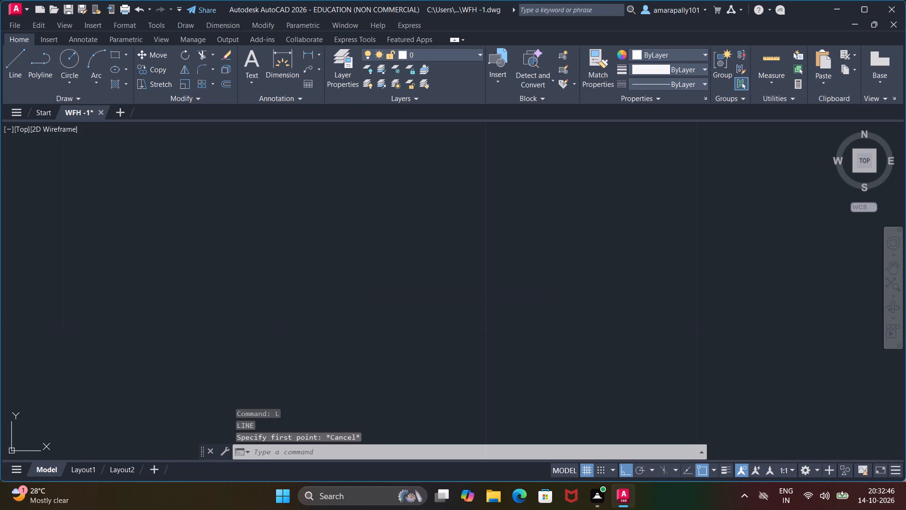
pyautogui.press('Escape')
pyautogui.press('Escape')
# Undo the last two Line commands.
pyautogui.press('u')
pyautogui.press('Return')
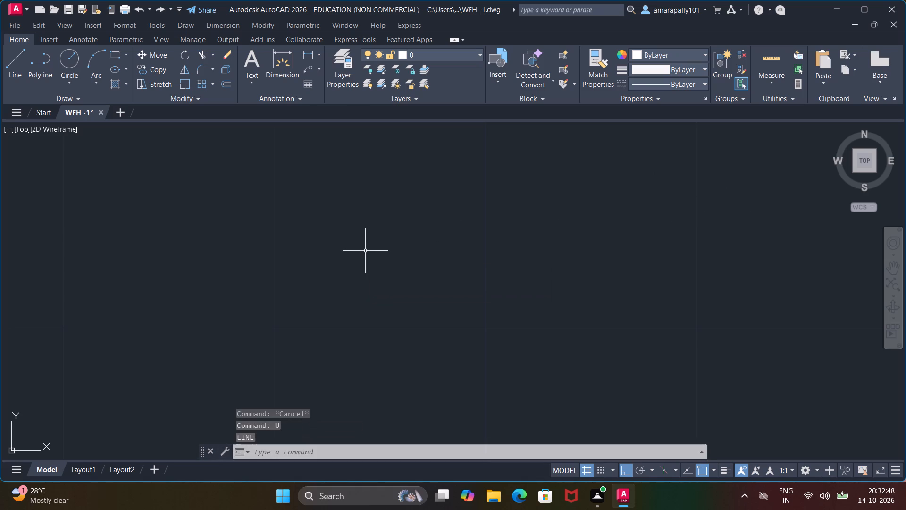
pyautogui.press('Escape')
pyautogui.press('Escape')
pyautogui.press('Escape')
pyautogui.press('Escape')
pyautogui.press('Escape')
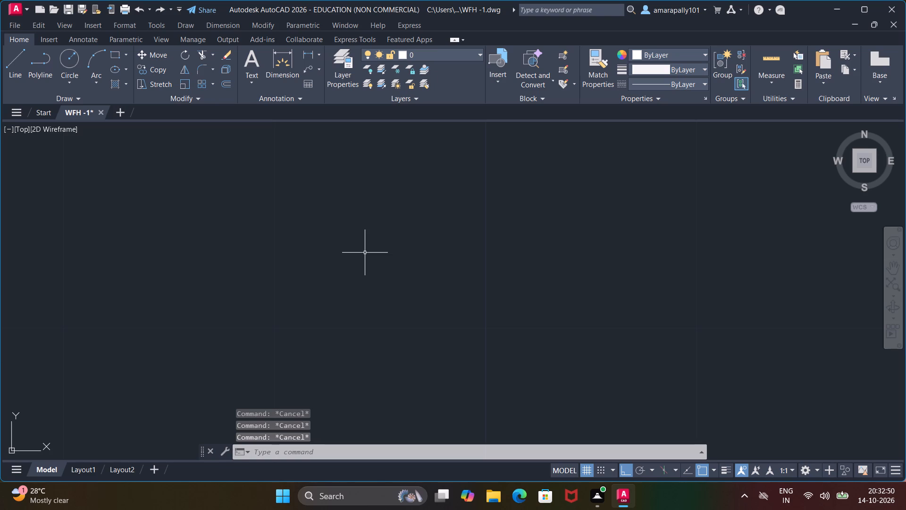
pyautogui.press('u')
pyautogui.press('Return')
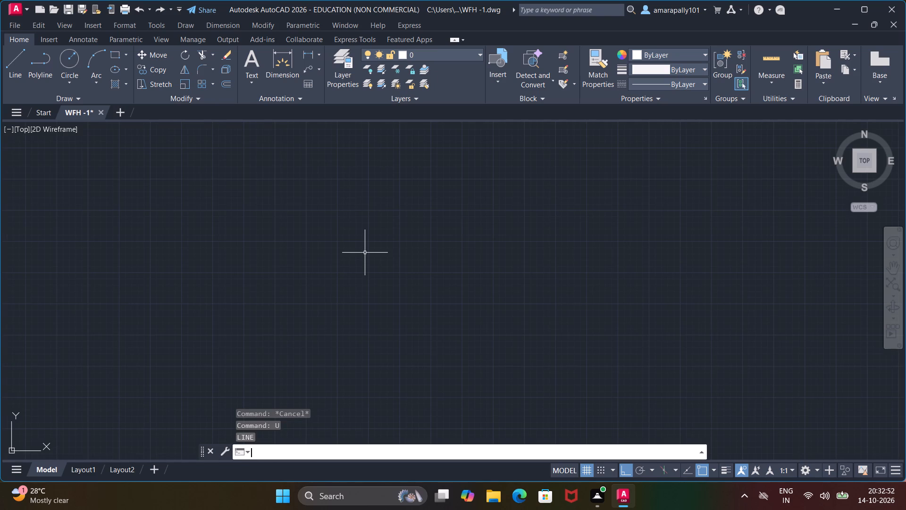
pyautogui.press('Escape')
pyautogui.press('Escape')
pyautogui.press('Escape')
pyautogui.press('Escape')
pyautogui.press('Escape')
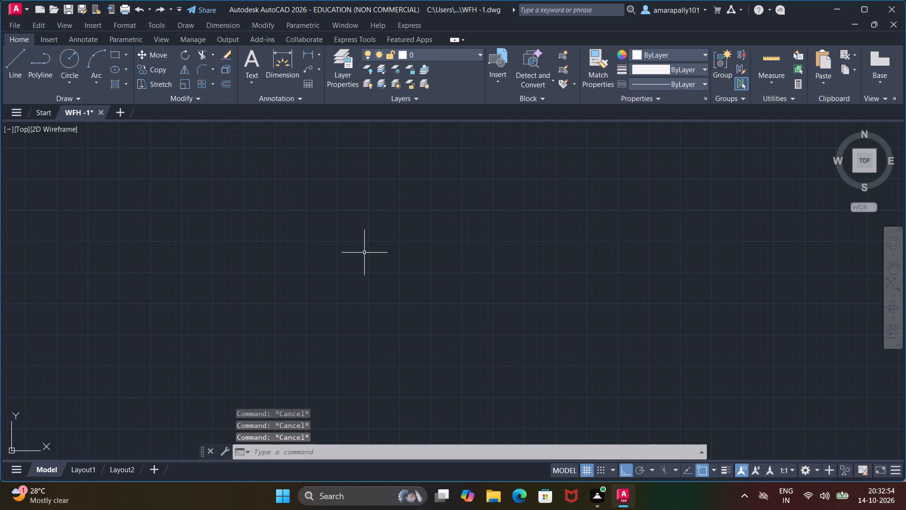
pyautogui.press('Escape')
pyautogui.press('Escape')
# Configure the drawing units to Engineering length with 0'-0.000" precision, Inches insertion scale and Decimal Degrees angles.
pyautogui.write('UNITS')
pyautogui.press('Return')
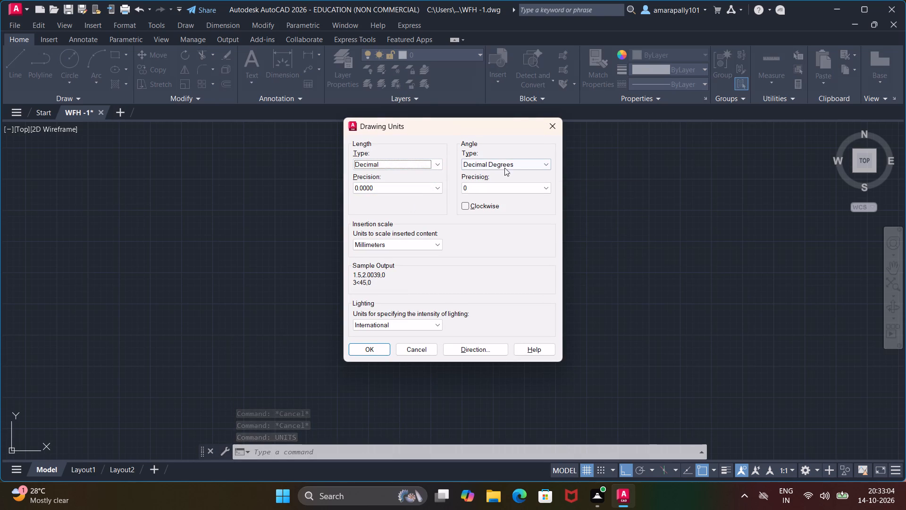
pyautogui.click(435, 242)
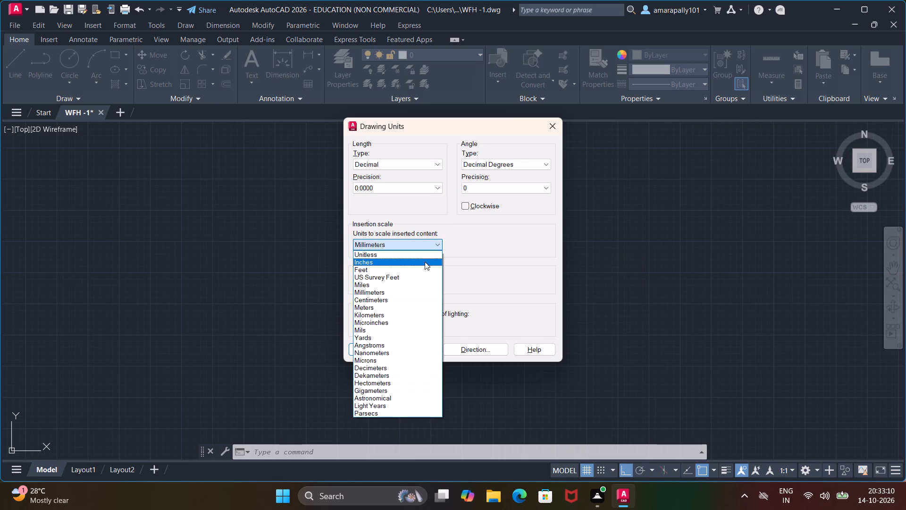
pyautogui.click(425, 262)
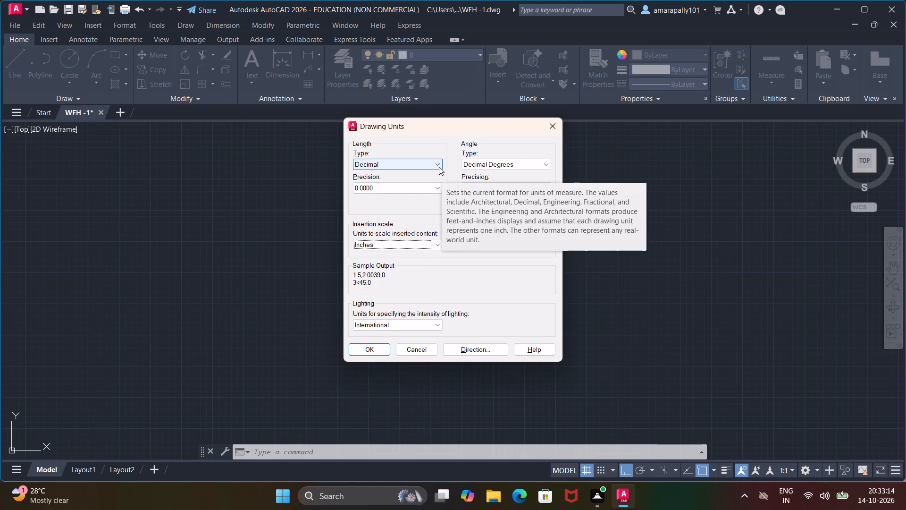
pyautogui.click(439, 167)
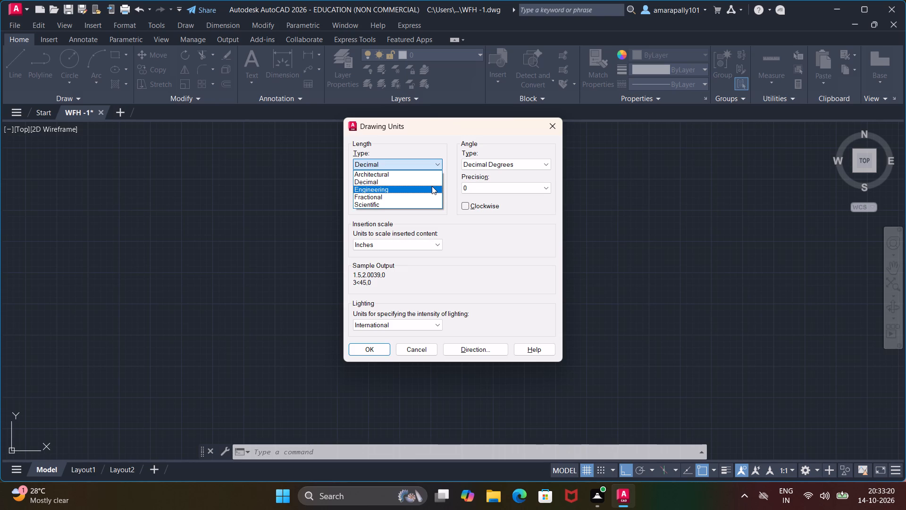
pyautogui.click(432, 186)
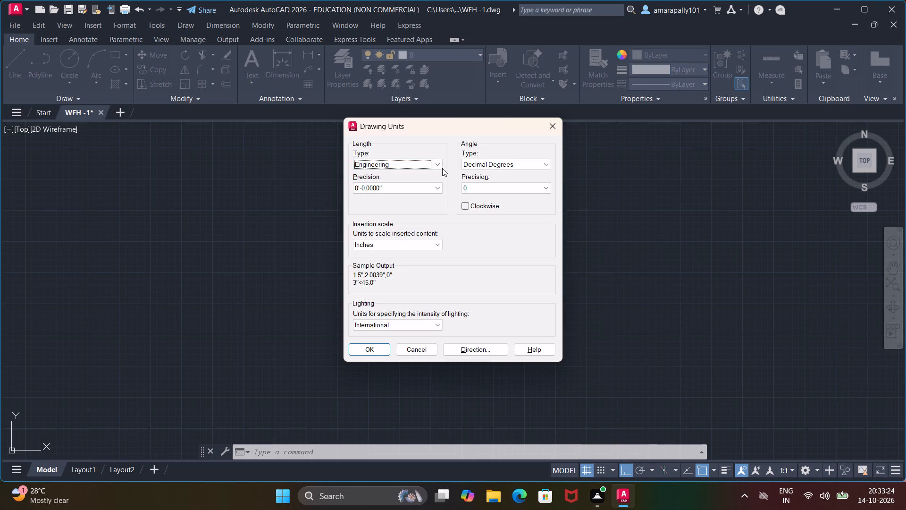
pyautogui.click(441, 192)
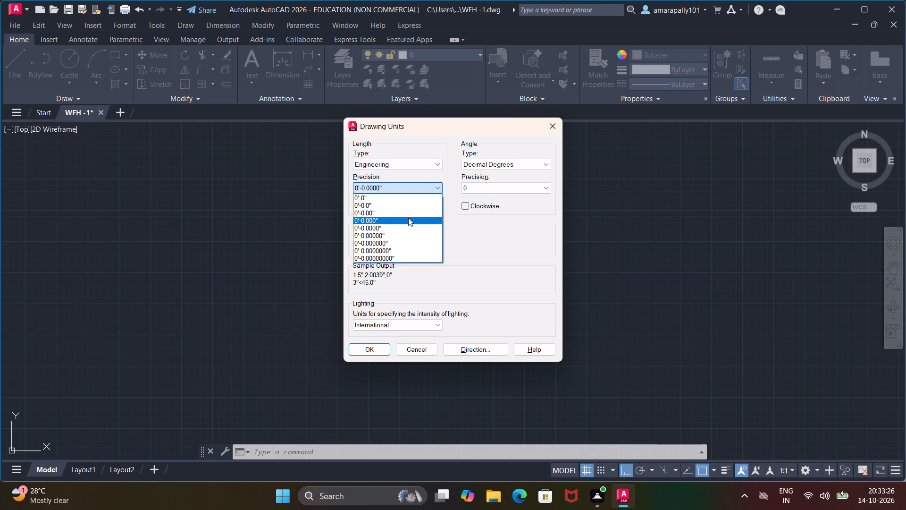
pyautogui.click(408, 218)
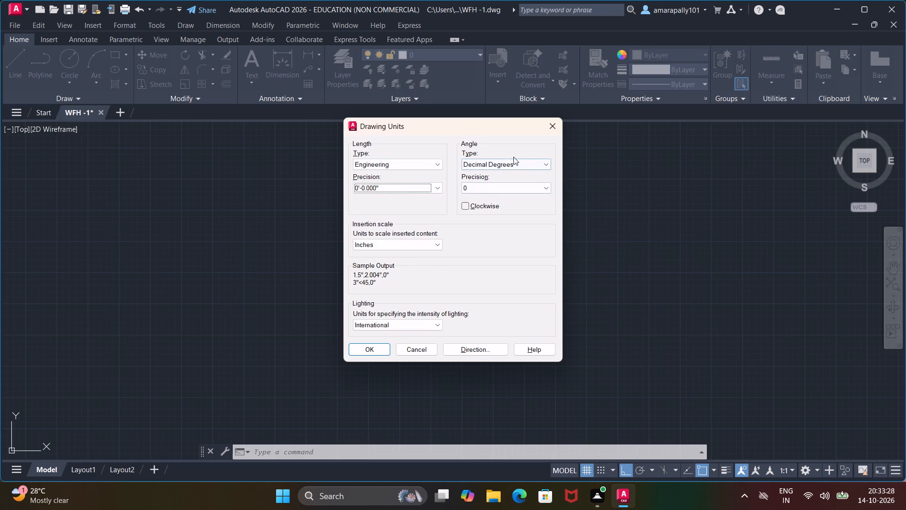
pyautogui.click(519, 159)
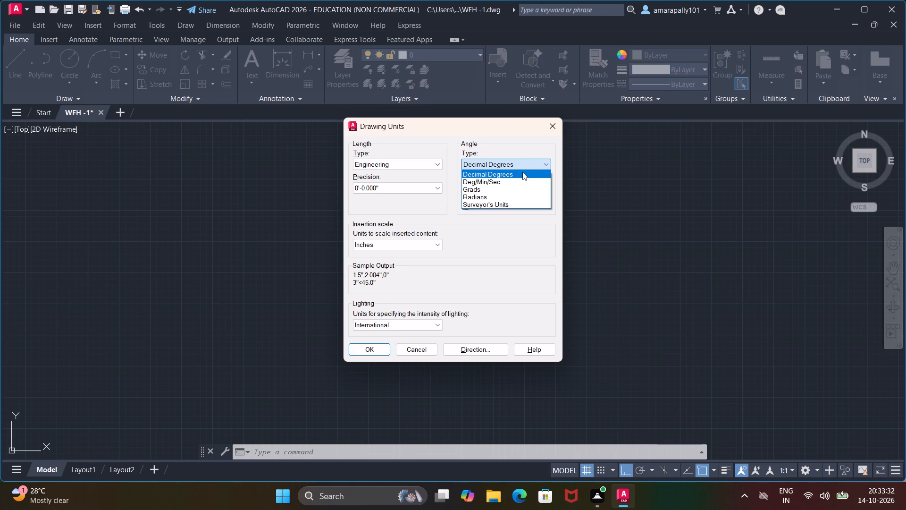
pyautogui.click(522, 172)
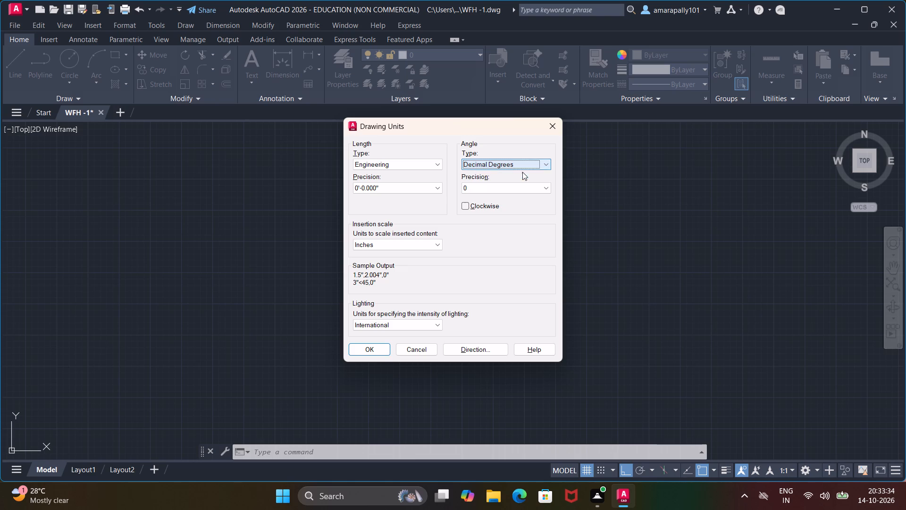
pyautogui.click(370, 351)
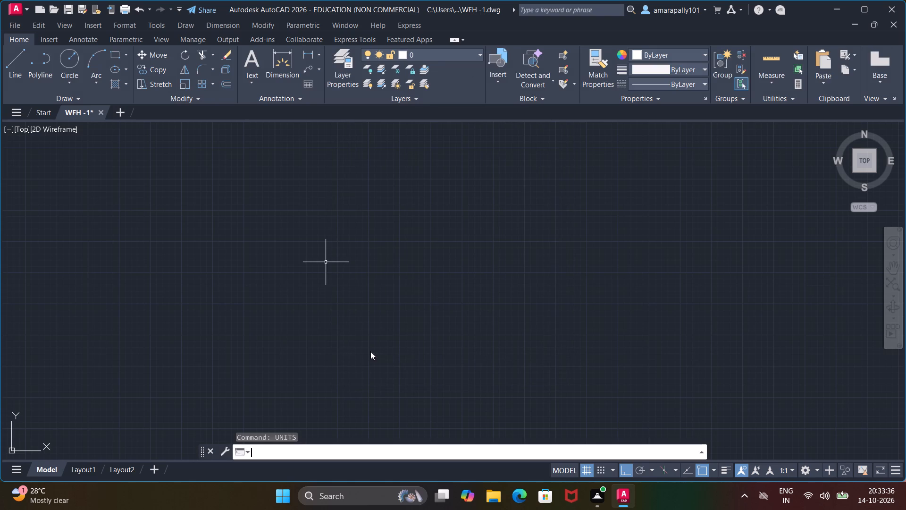
# Draw a 21'6" horizontal line toward the right in the empty drawing, continued by a 26' vertical line upward from its right end.
pyautogui.press('l')
pyautogui.press('Return')
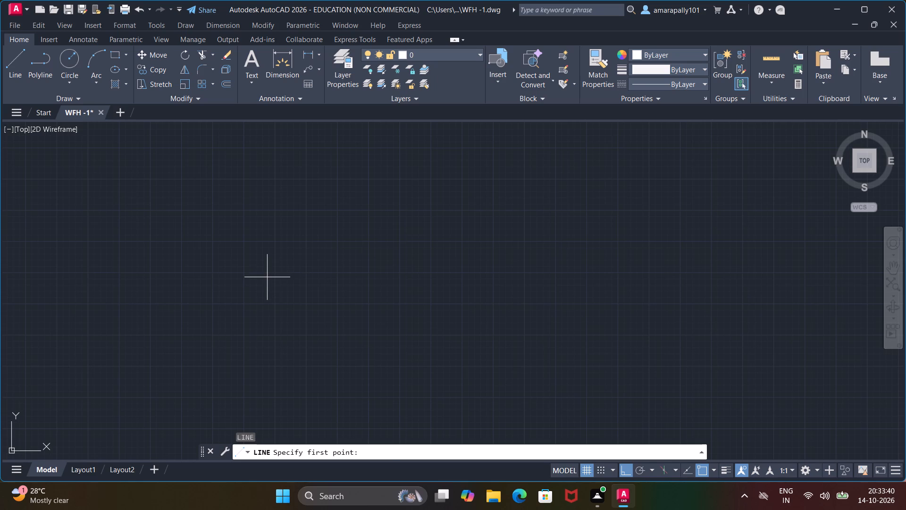
pyautogui.click(273, 275)
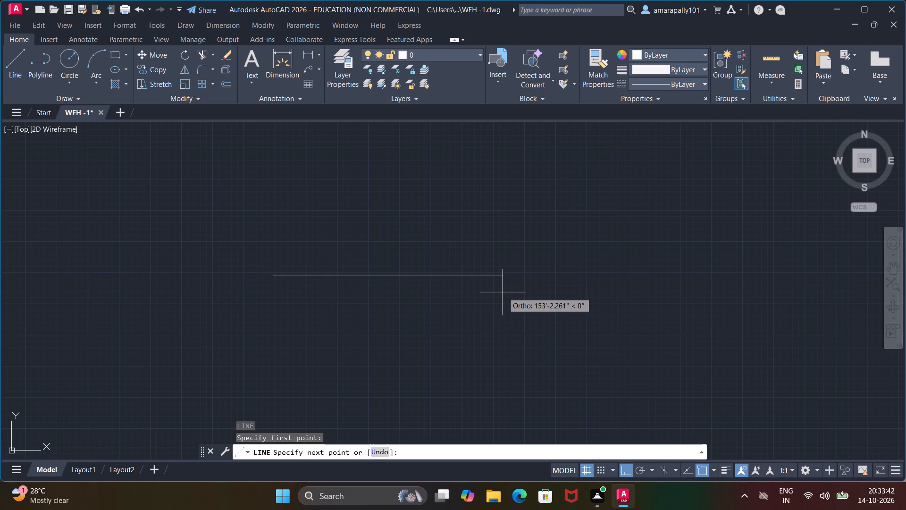
pyautogui.write("21'")
pyautogui.write('6"')
pyautogui.press('Return')
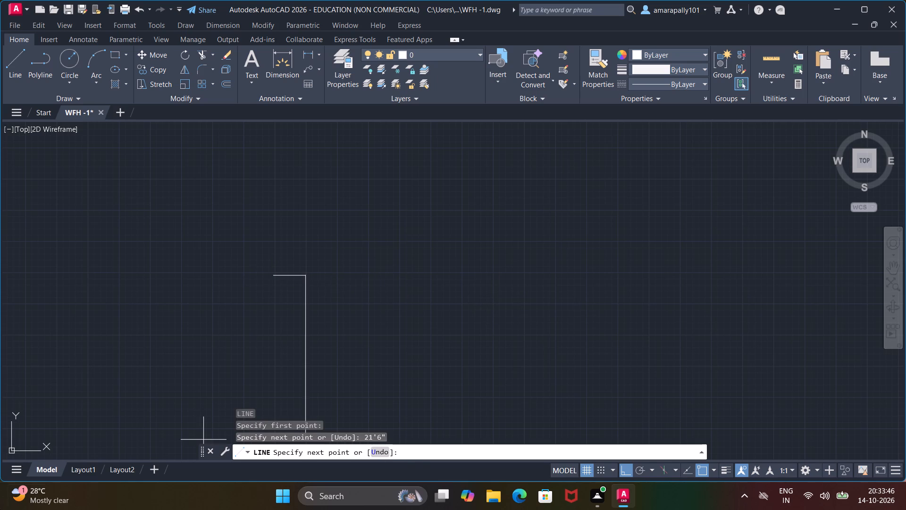
pyautogui.scroll(-2, 313, 205)
pyautogui.scroll(3, 313, 205)
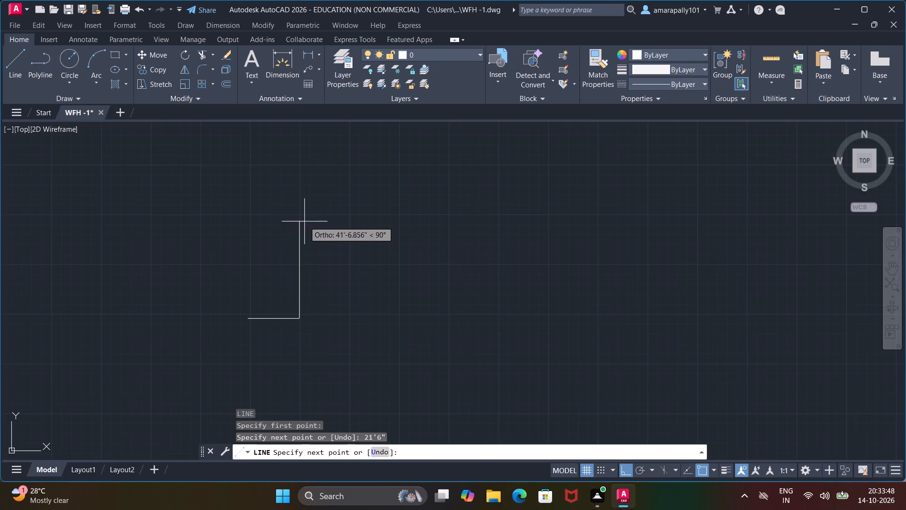
pyautogui.scroll(2, 300, 227)
pyautogui.moveTo(300, 227); pyautogui.dragTo(495, 167, button='middle')
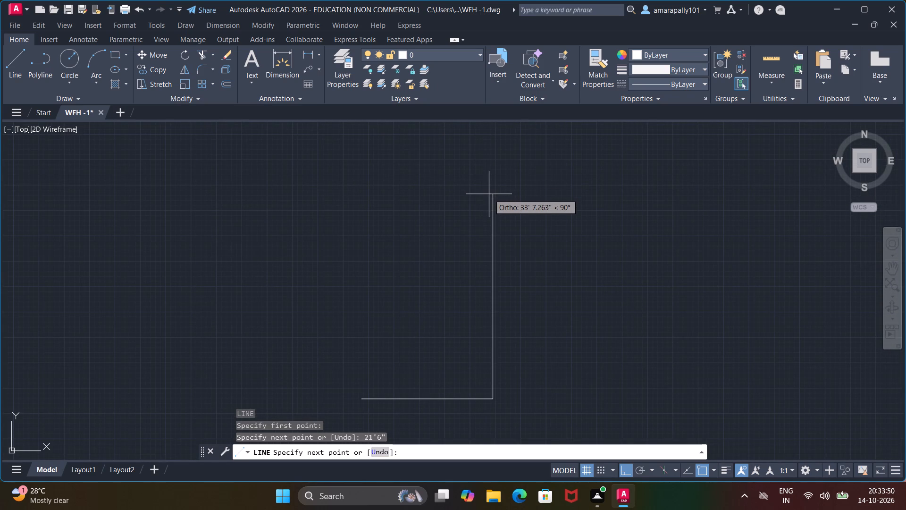
pyautogui.write("26'")
pyautogui.press('Return')
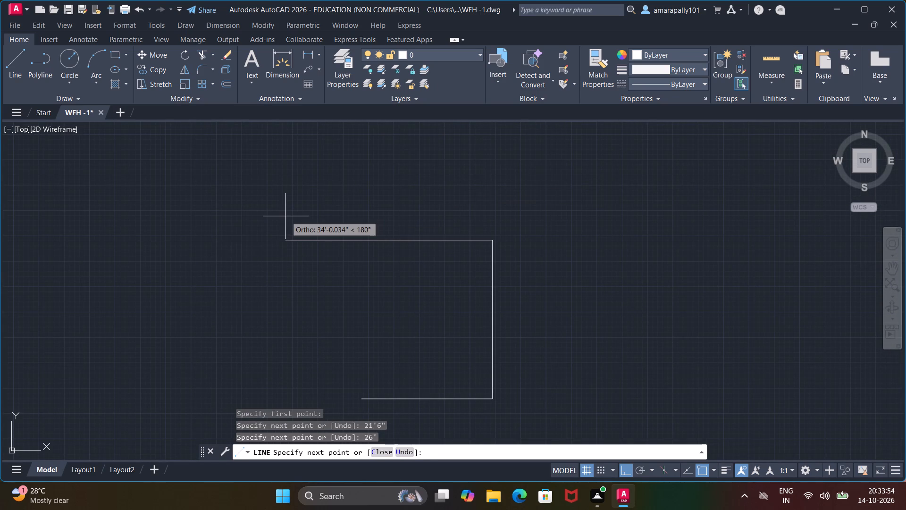
# Complete the rectangular outline with a 21'6" line leftward and a 26' line down to the start point, and end the Line command.
pyautogui.write('21\'6"')
pyautogui.press('Return')
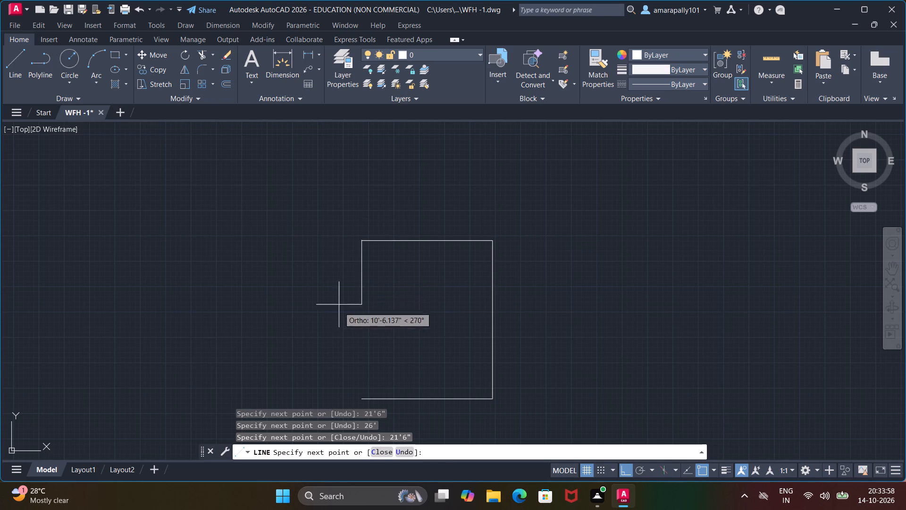
pyautogui.moveTo(340, 344); pyautogui.dragTo(354, 218, button='middle')
pyautogui.write("26'")
pyautogui.press('Return')
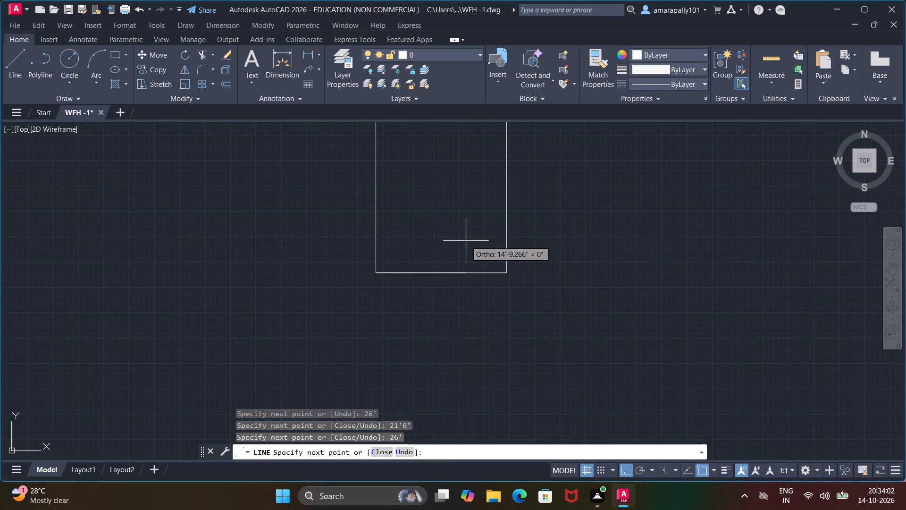
pyautogui.press('Escape')
pyautogui.press('Escape')
pyautogui.press('Escape')
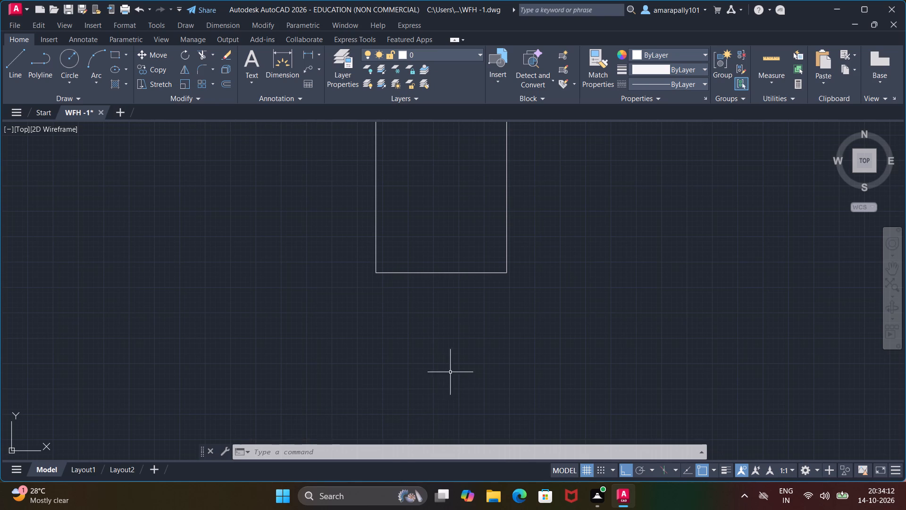
# Offset the outline's top line 6" toward the inside of the rectangle.
pyautogui.moveTo(425, 237); pyautogui.dragTo(441, 330, button='middle')
pyautogui.scroll(1, 441, 330)
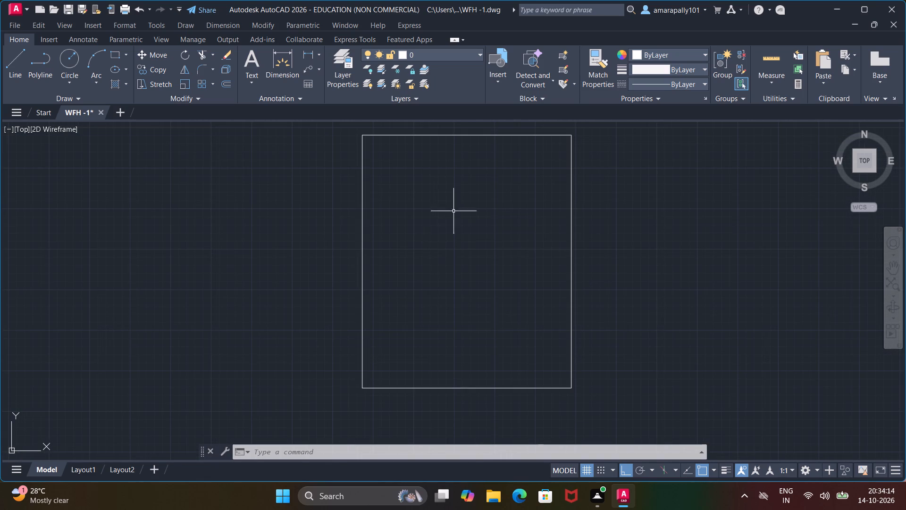
pyautogui.click(470, 136)
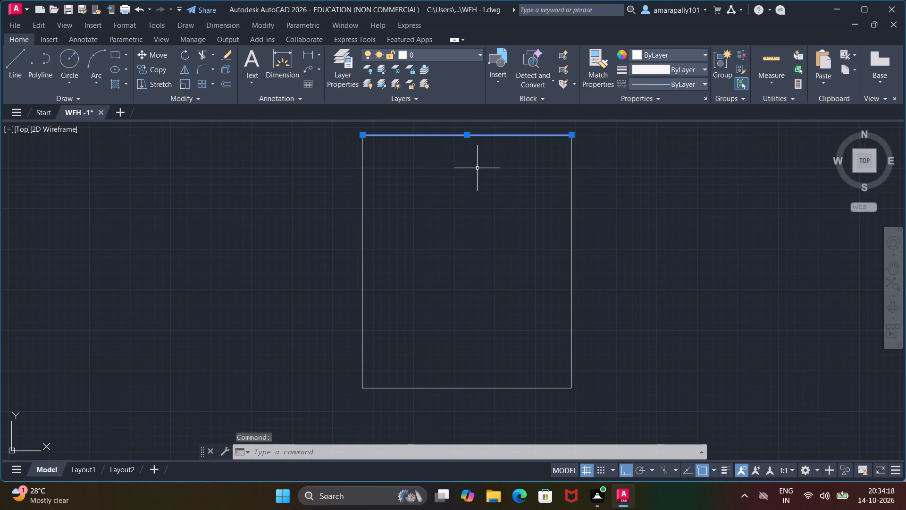
pyautogui.write('OO')
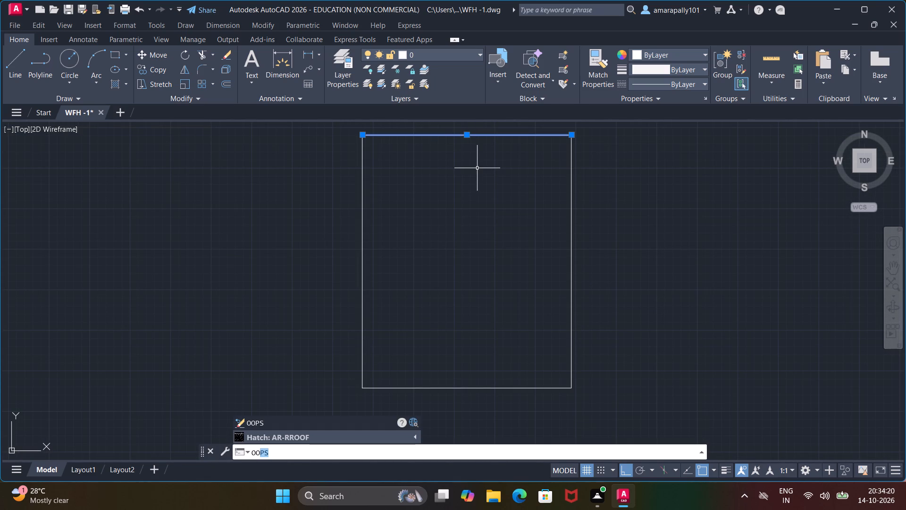
pyautogui.press('BackSpace')
pyautogui.press('BackSpace')
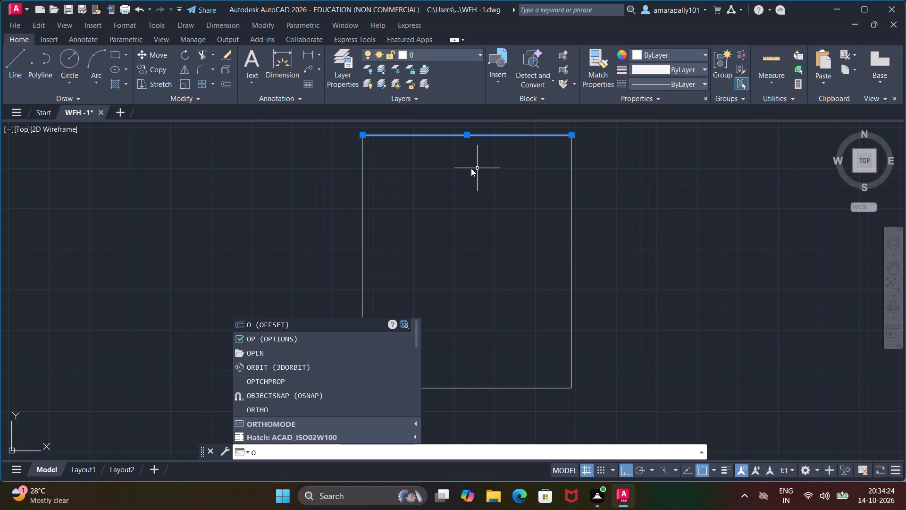
pyautogui.press('Return')
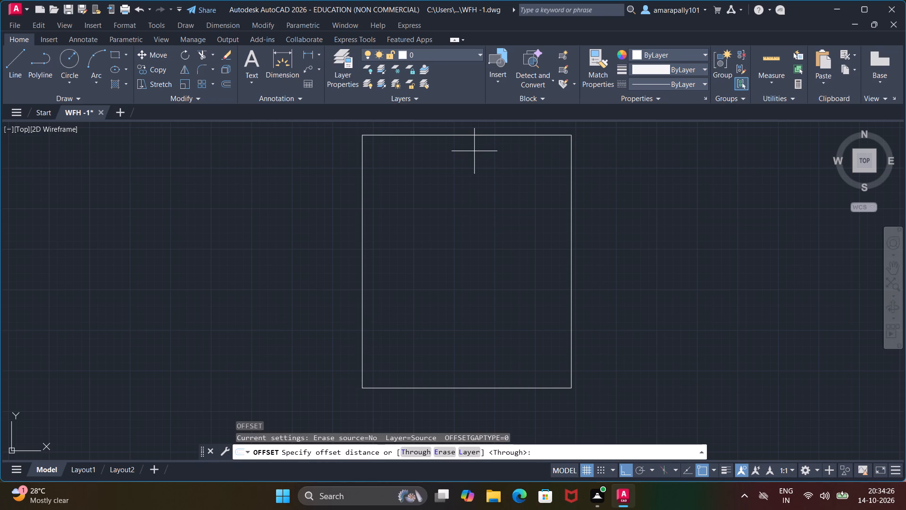
pyautogui.click(461, 133)
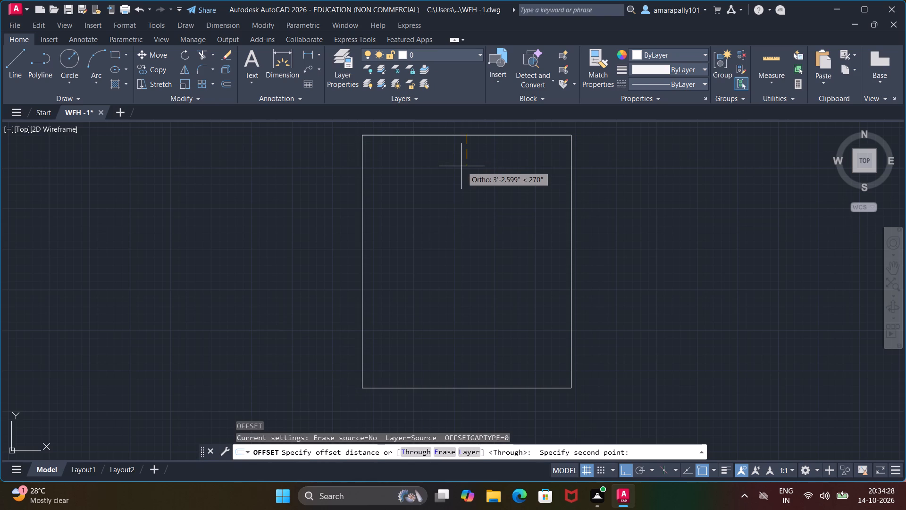
pyautogui.write('6"')
pyautogui.press('Return')
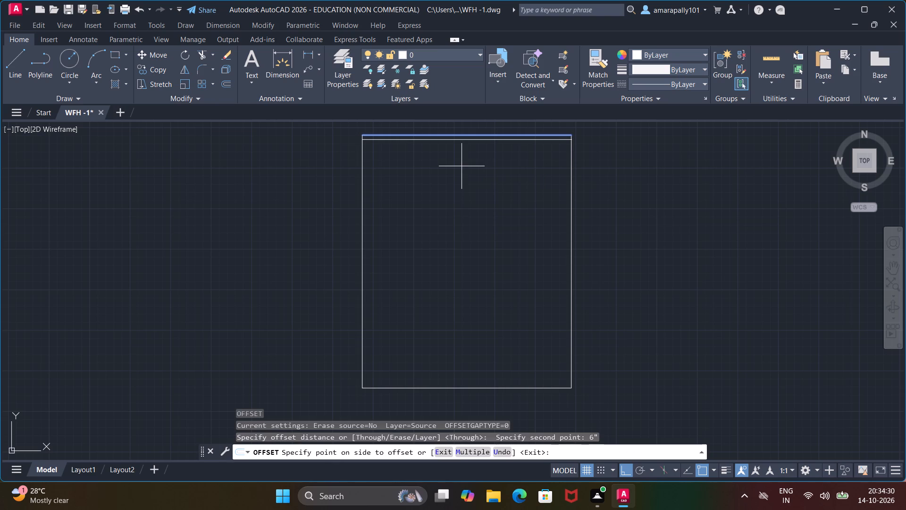
pyautogui.click(570, 187)
# Offset the outline's right, left and bottom lines inward by the same 6", and end the Offset command.
pyautogui.click(571, 192)
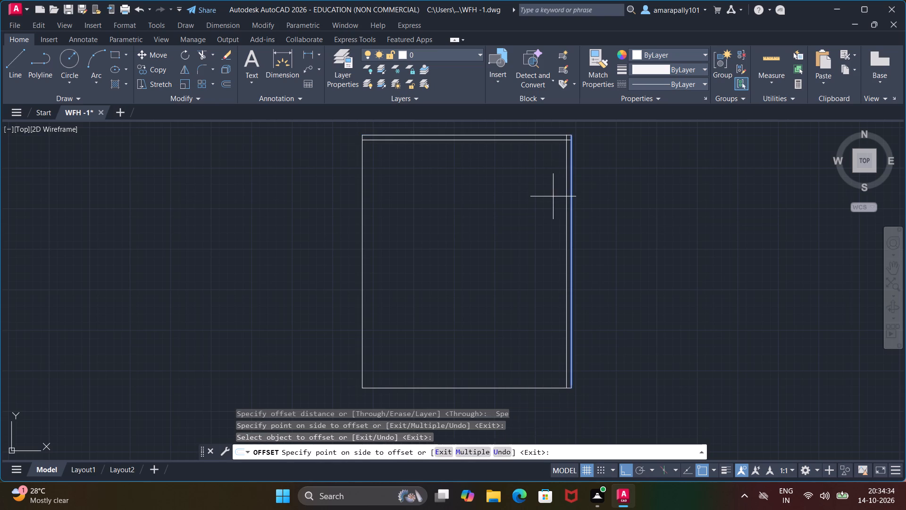
pyautogui.click(553, 196)
pyautogui.click(362, 232)
pyautogui.click(375, 231)
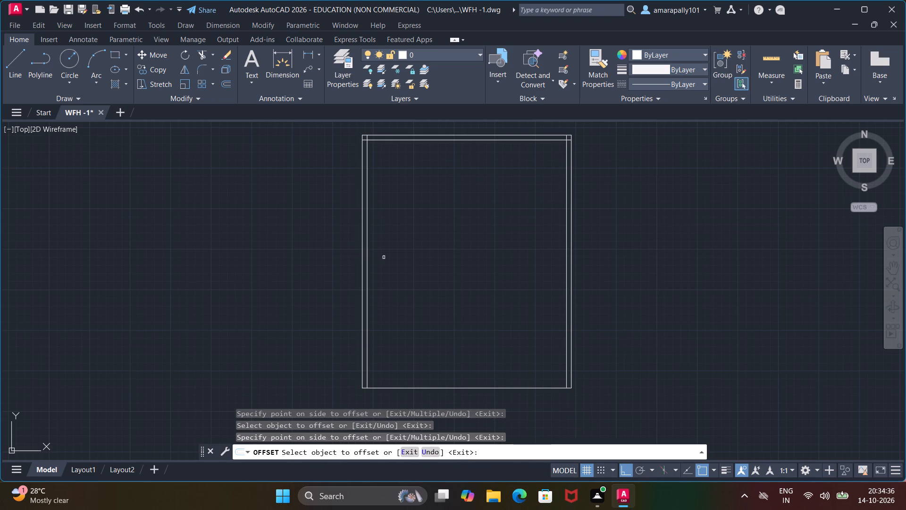
pyautogui.click(410, 390)
pyautogui.click(417, 340)
pyautogui.scroll(-6, 355, 298)
pyautogui.scroll(5, 391, 277)
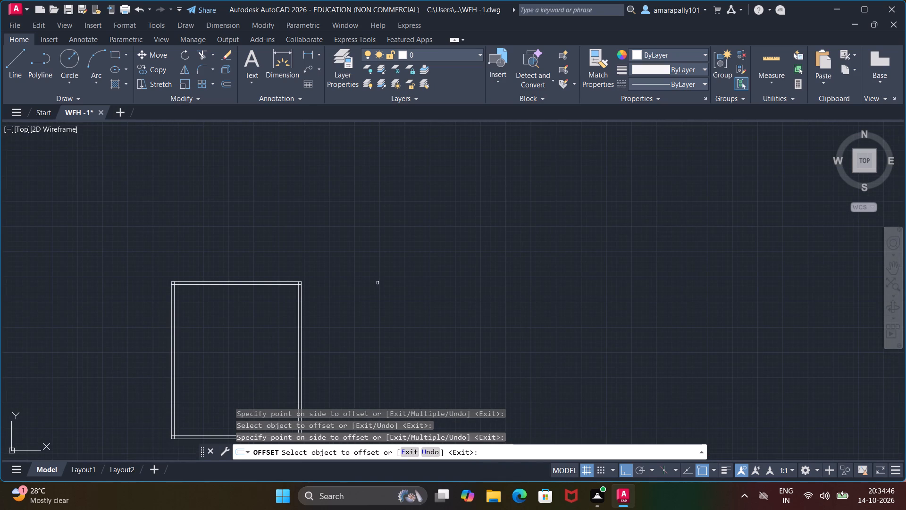
pyautogui.press('Escape')
pyautogui.press('Escape')
pyautogui.press('Escape')
pyautogui.press('Escape')
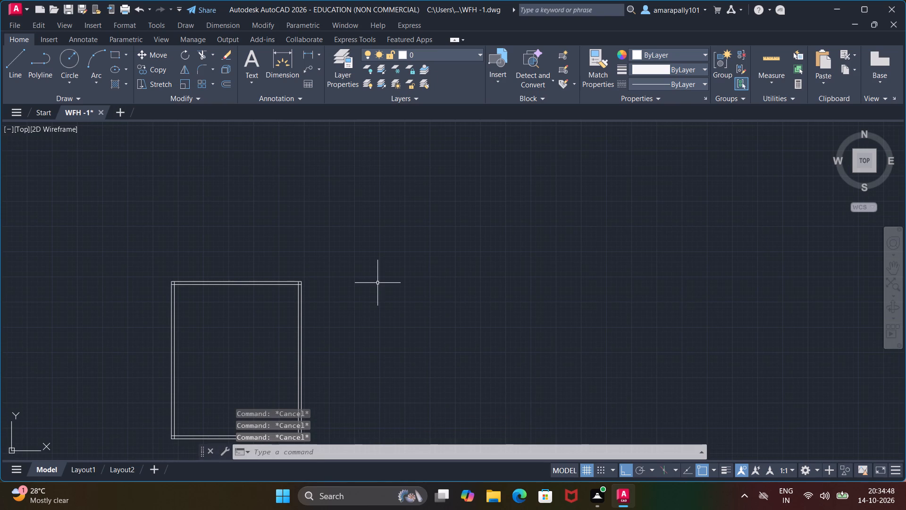
# Trim the two inner wall line ends that overrun the upper-left corner of the outline.
pyautogui.moveTo(163, 319); pyautogui.dragTo(243, 261, button='middle')
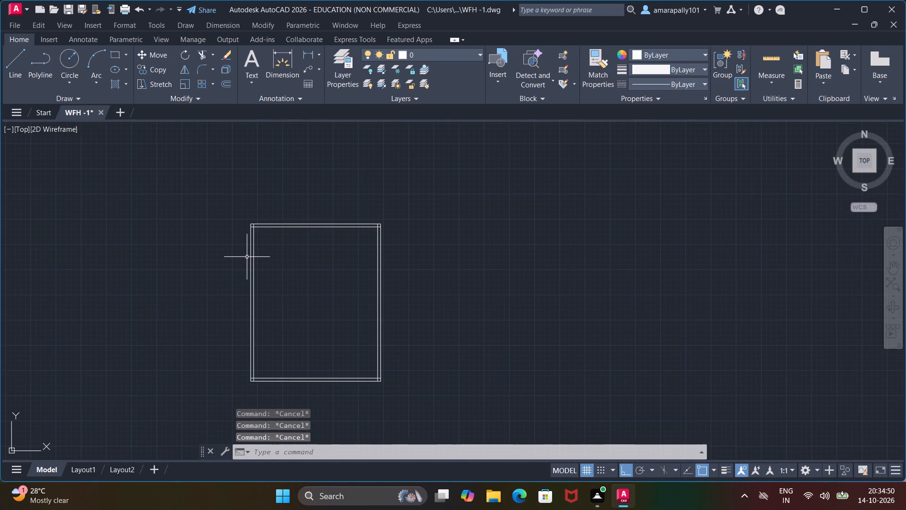
pyautogui.scroll(2, 266, 237)
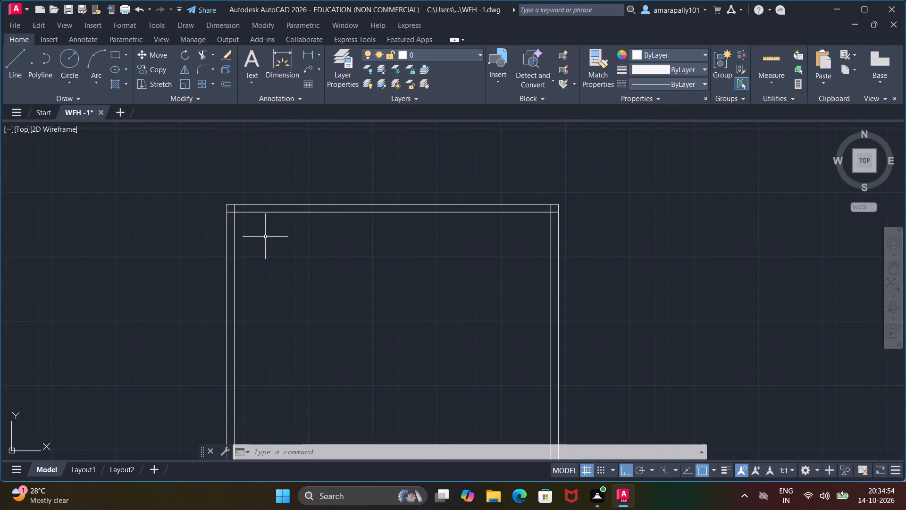
pyautogui.write('TR')
pyautogui.press('Return')
pyautogui.press('Return')
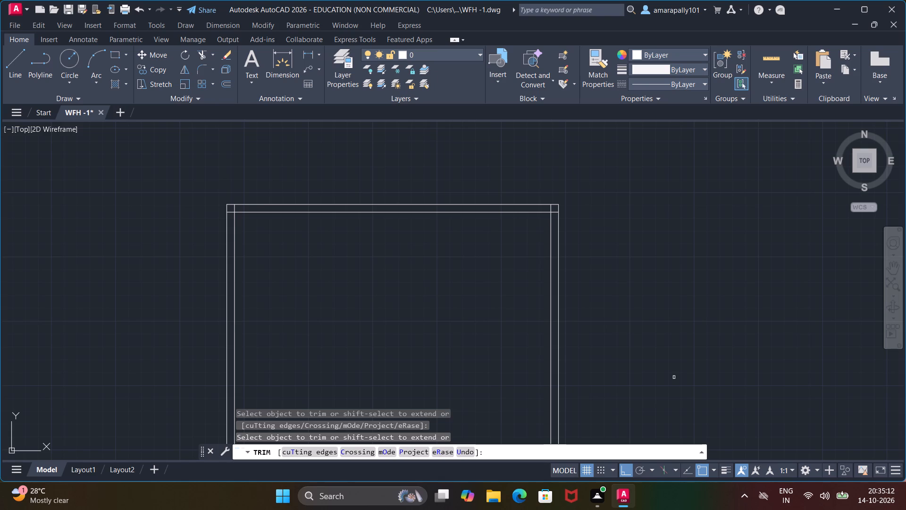
pyautogui.scroll(4, 208, 207)
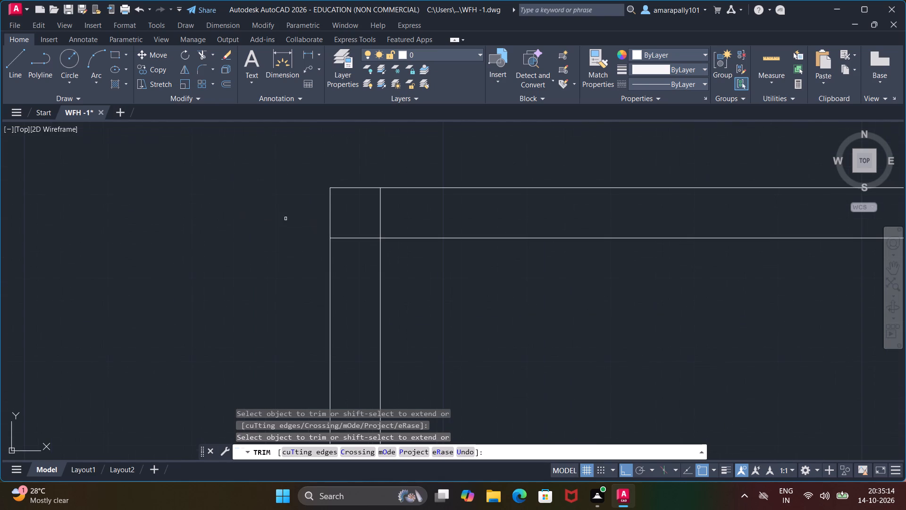
pyautogui.click(340, 238)
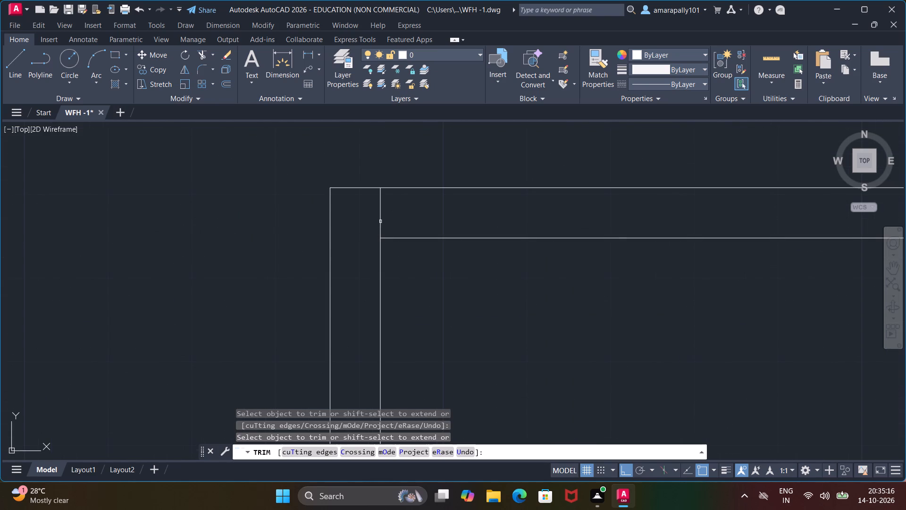
pyautogui.click(379, 221)
# Trim the two inner wall line ends that overrun the upper-right corner of the outline.
pyautogui.scroll(-5, 379, 207)
pyautogui.scroll(5, 568, 206)
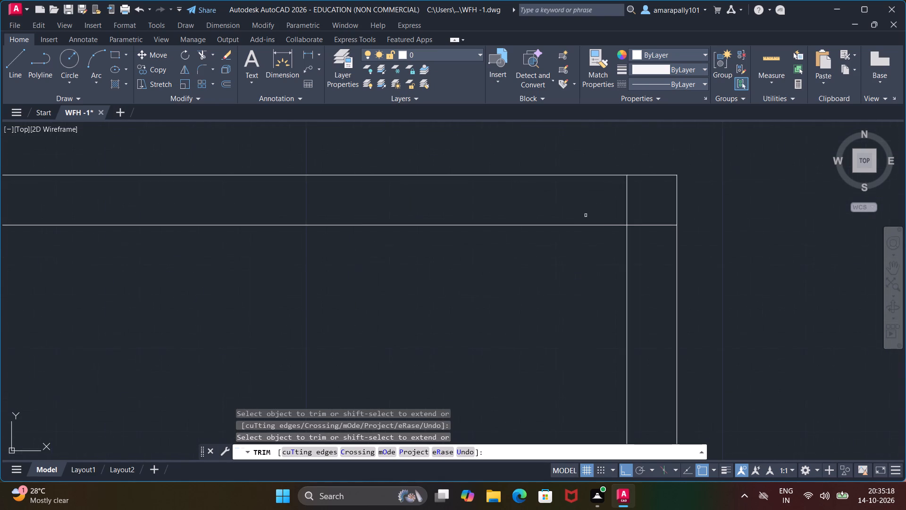
pyautogui.scroll(3, 605, 217)
pyautogui.click(694, 184)
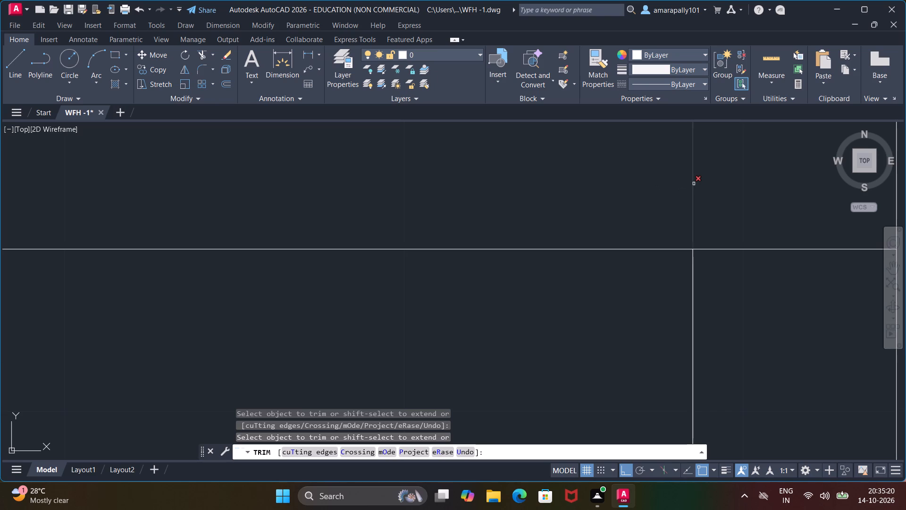
pyautogui.click(783, 248)
# Trim the two inner wall line ends that overrun the lower-left corner of the outline.
pyautogui.scroll(-13, 782, 247)
pyautogui.scroll(6, 761, 276)
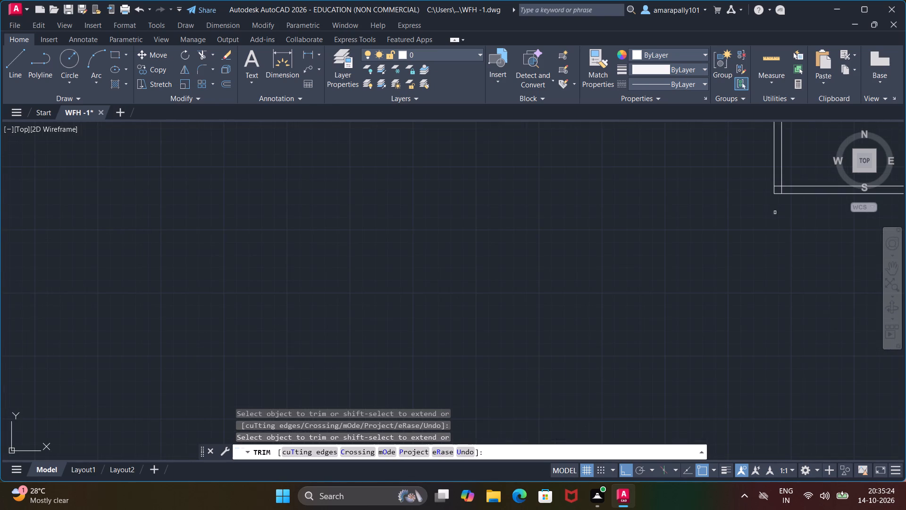
pyautogui.scroll(4, 774, 194)
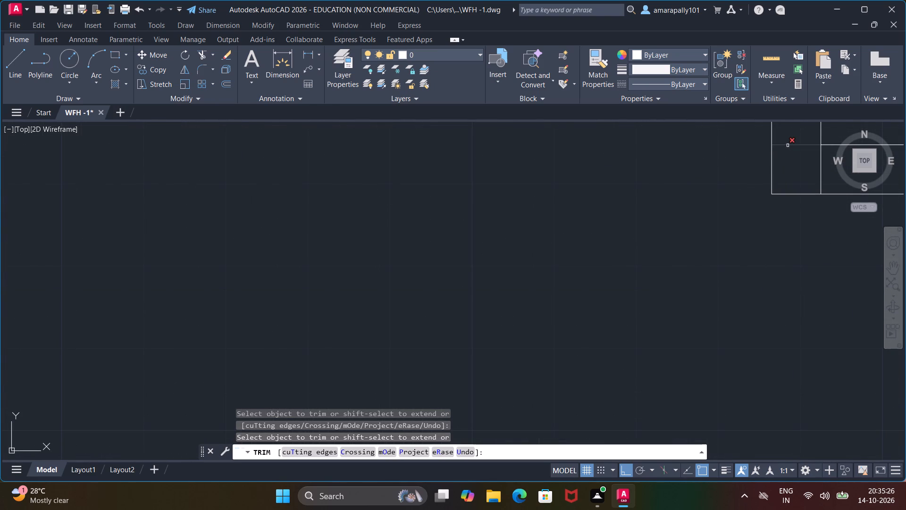
pyautogui.click(788, 145)
pyautogui.click(822, 162)
# Trim the two inner wall line ends that overrun the lower-right corner of the outline, and end the Trim command.
pyautogui.scroll(-6, 768, 186)
pyautogui.moveTo(809, 220); pyautogui.dragTo(568, 285, button='middle')
pyautogui.scroll(1, 568, 285)
pyautogui.scroll(5, 678, 226)
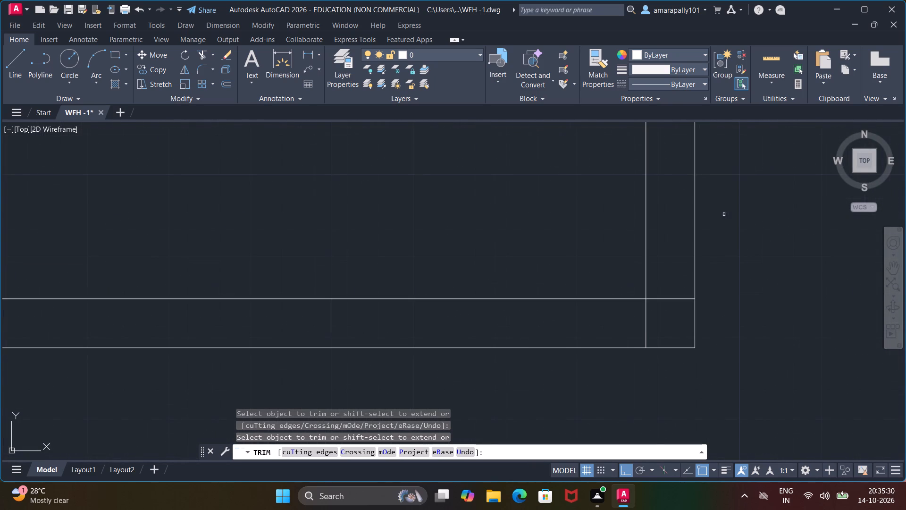
pyautogui.click(646, 326)
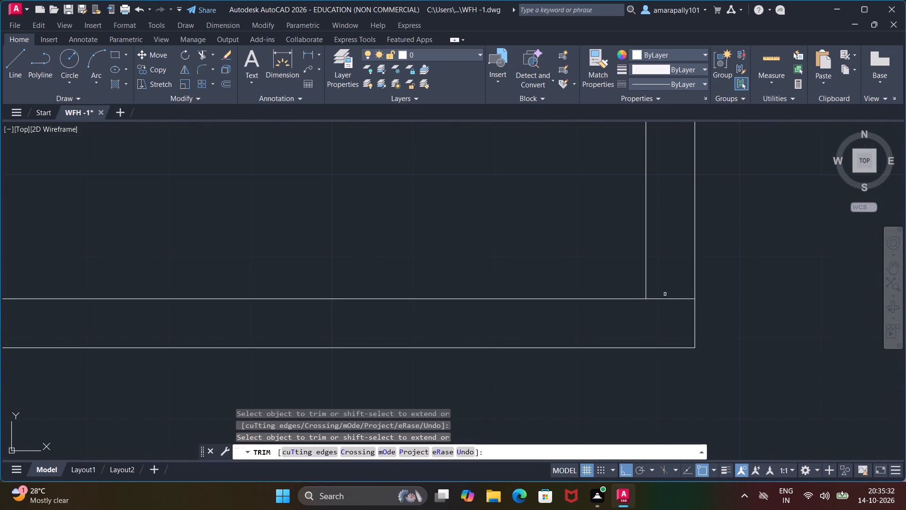
pyautogui.click(666, 301)
pyautogui.click(664, 285)
pyautogui.scroll(-3, 664, 285)
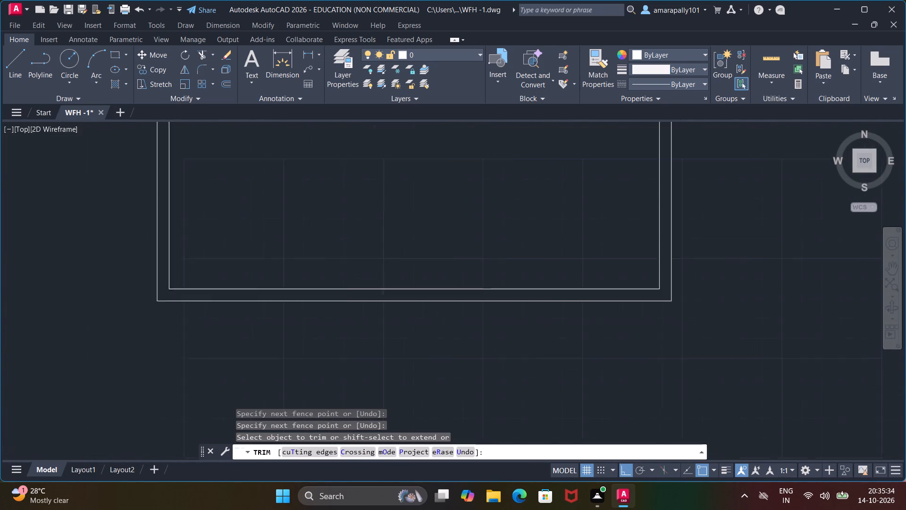
pyautogui.scroll(-1, 664, 285)
pyautogui.press('Escape')
pyautogui.press('Escape')
pyautogui.scroll(-5, 656, 291)
pyautogui.press('Escape')
pyautogui.press('Escape')
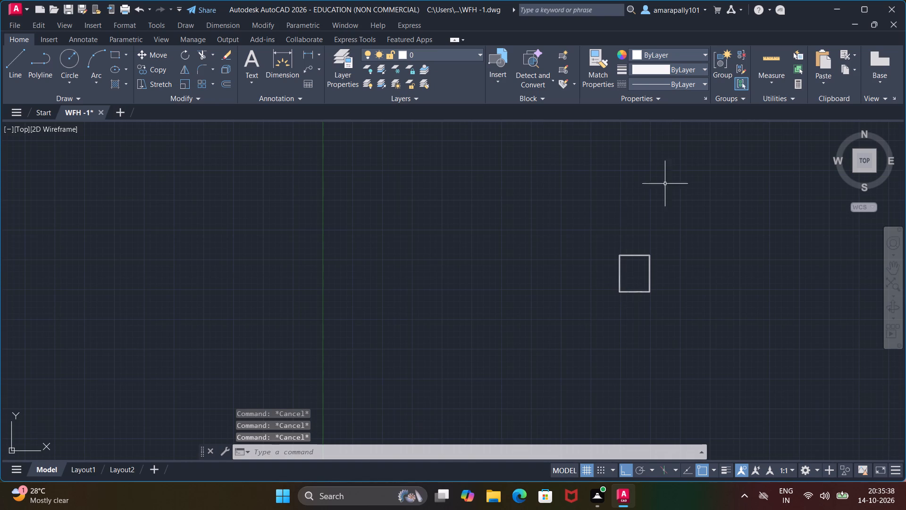
# Start an Offset from the inner top wall line, picking the line's midpoint as the first point of the offset distance.
pyautogui.scroll(4, 661, 247)
pyautogui.scroll(-4, 594, 301)
pyautogui.scroll(2, 573, 313)
pyautogui.scroll(2, 606, 278)
pyautogui.moveTo(606, 278); pyautogui.dragTo(480, 196, button='middle')
pyautogui.scroll(1, 606, 278)
pyautogui.scroll(-2, 475, 200)
pyautogui.scroll(1, 474, 200)
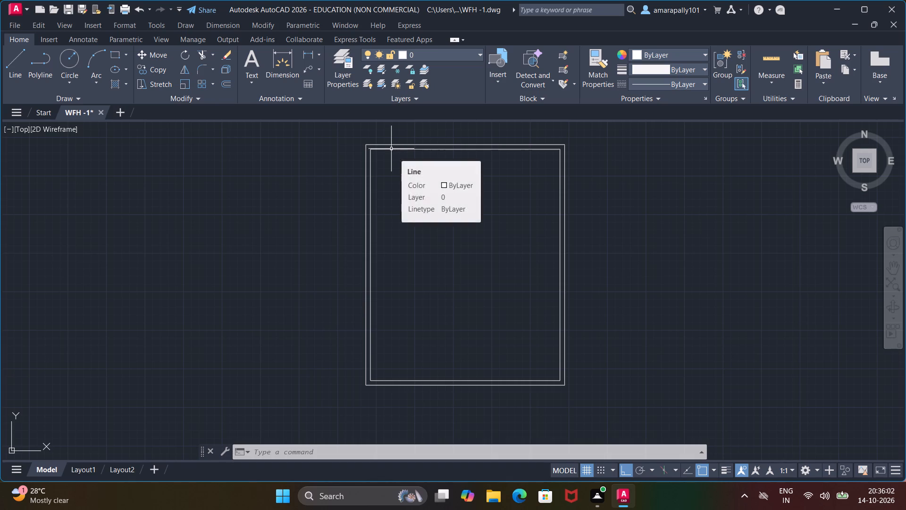
pyautogui.write('OFF')
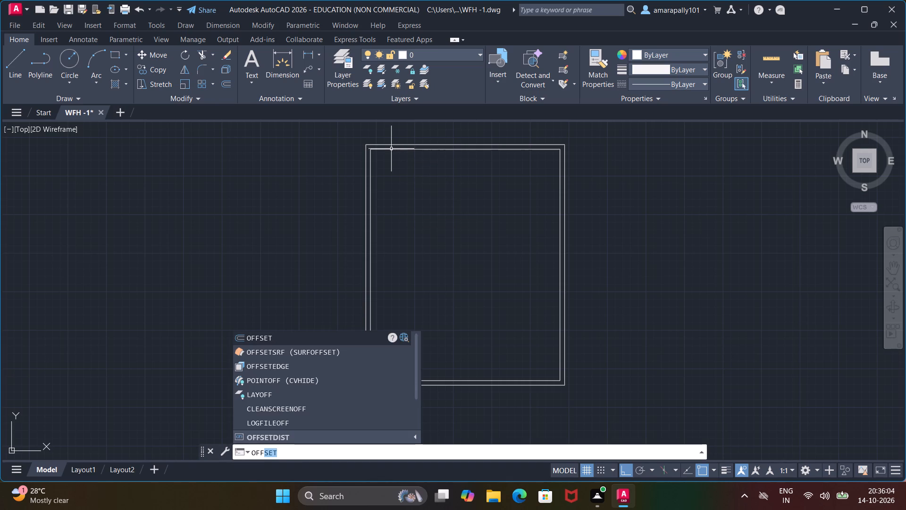
pyautogui.press('Return')
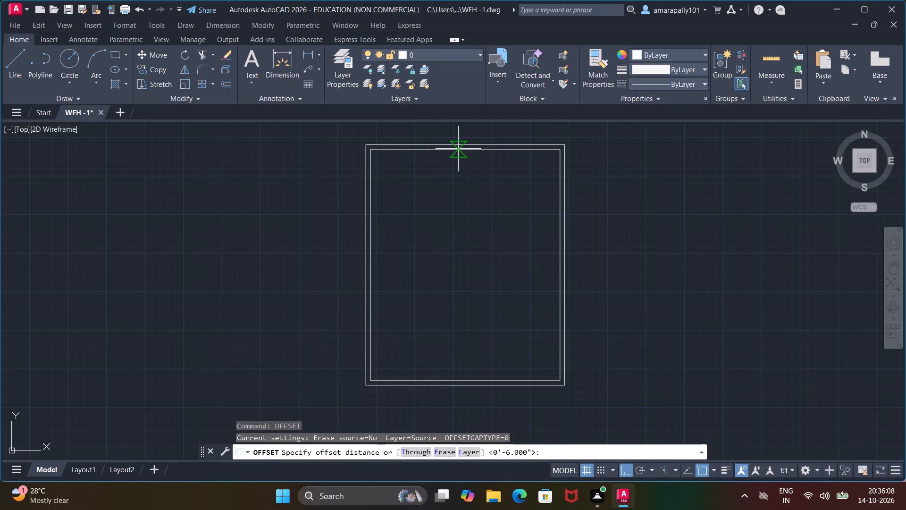
pyautogui.click(458, 149)
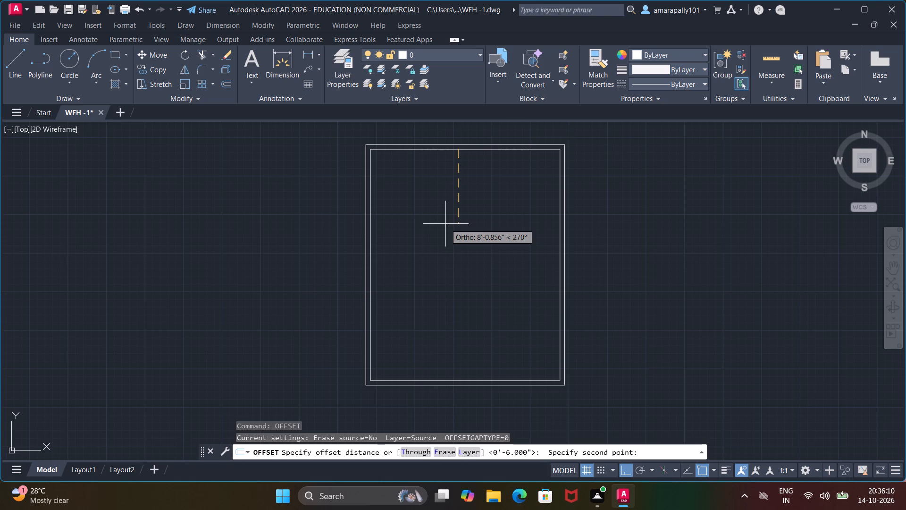
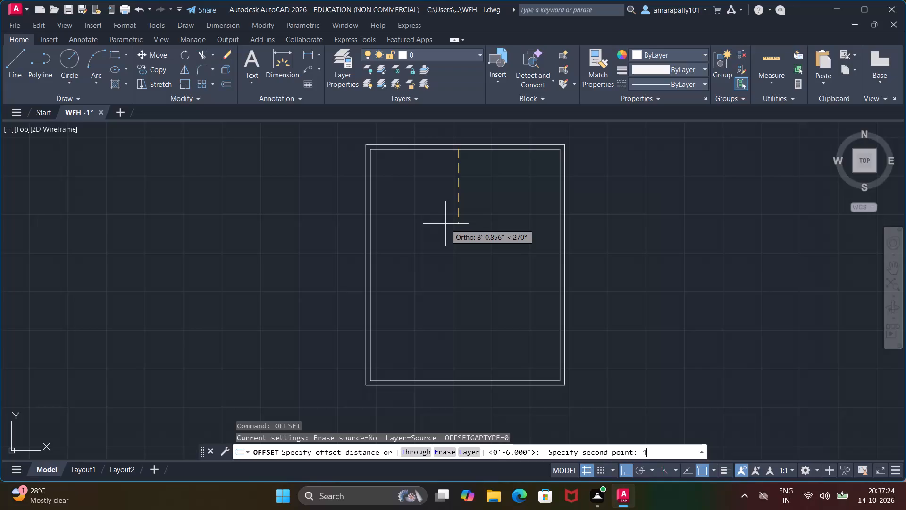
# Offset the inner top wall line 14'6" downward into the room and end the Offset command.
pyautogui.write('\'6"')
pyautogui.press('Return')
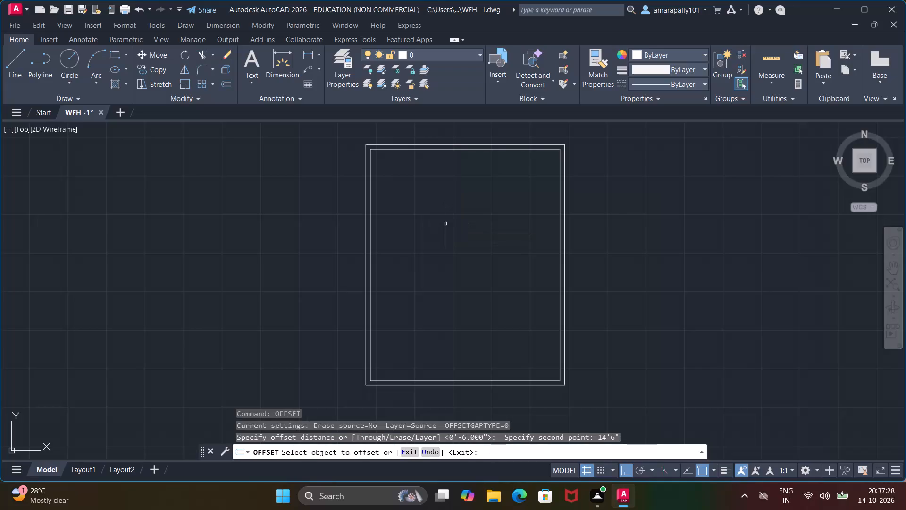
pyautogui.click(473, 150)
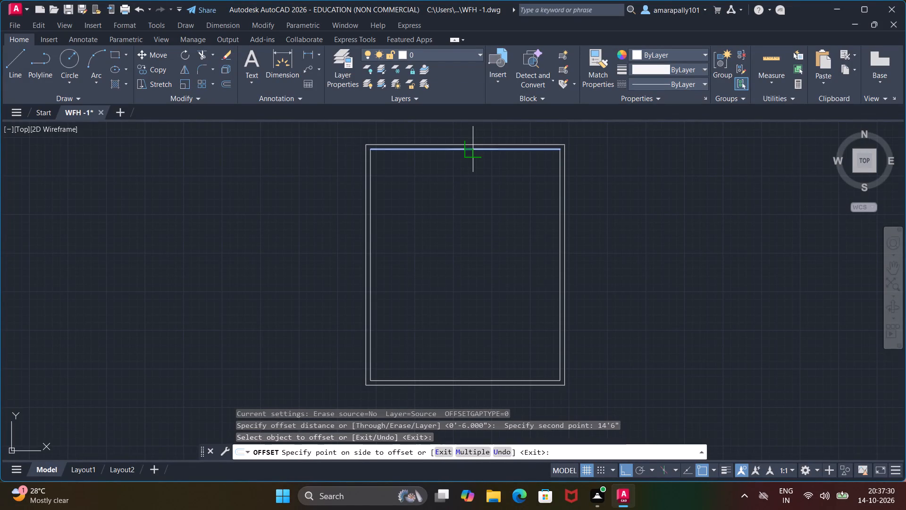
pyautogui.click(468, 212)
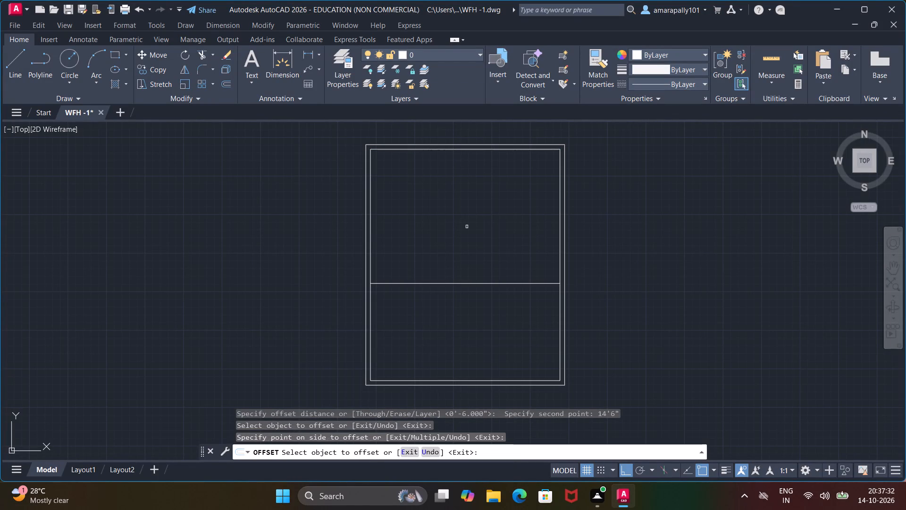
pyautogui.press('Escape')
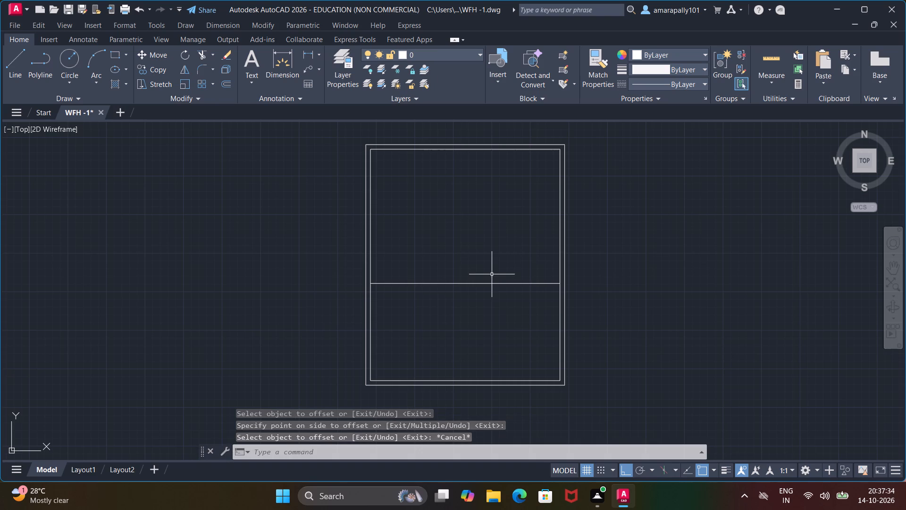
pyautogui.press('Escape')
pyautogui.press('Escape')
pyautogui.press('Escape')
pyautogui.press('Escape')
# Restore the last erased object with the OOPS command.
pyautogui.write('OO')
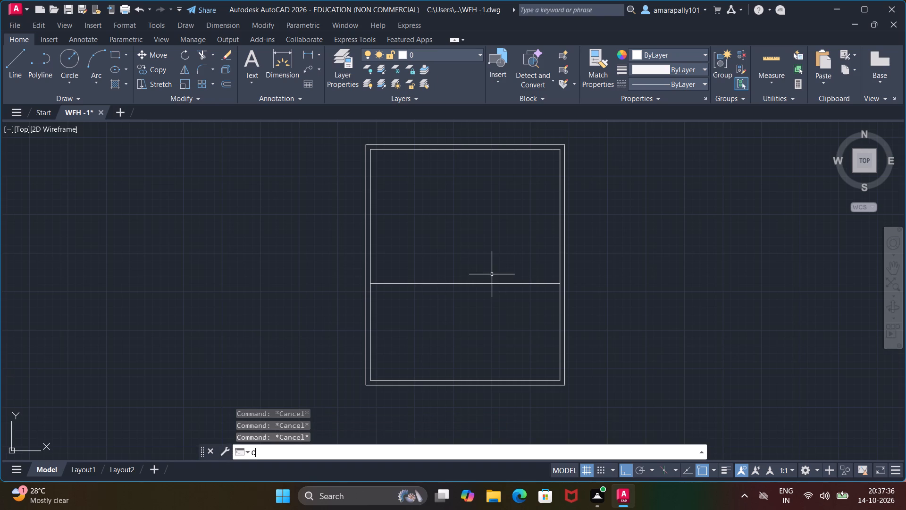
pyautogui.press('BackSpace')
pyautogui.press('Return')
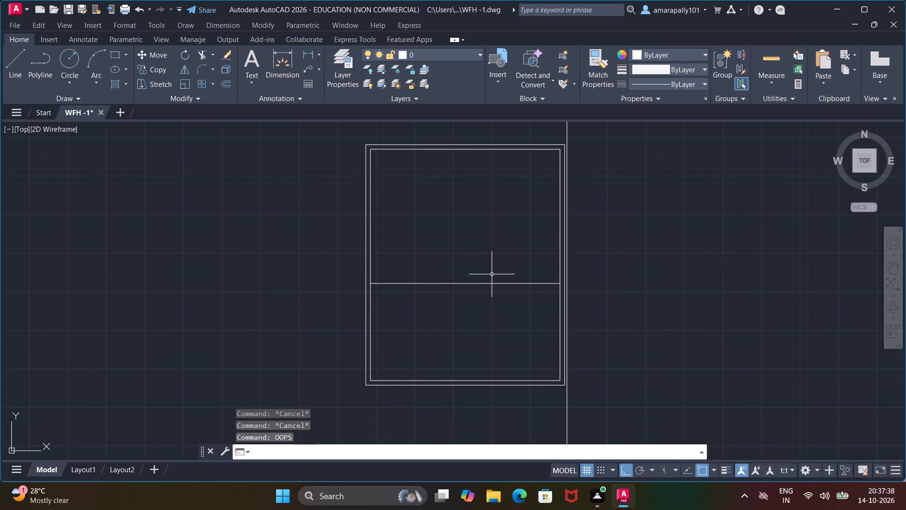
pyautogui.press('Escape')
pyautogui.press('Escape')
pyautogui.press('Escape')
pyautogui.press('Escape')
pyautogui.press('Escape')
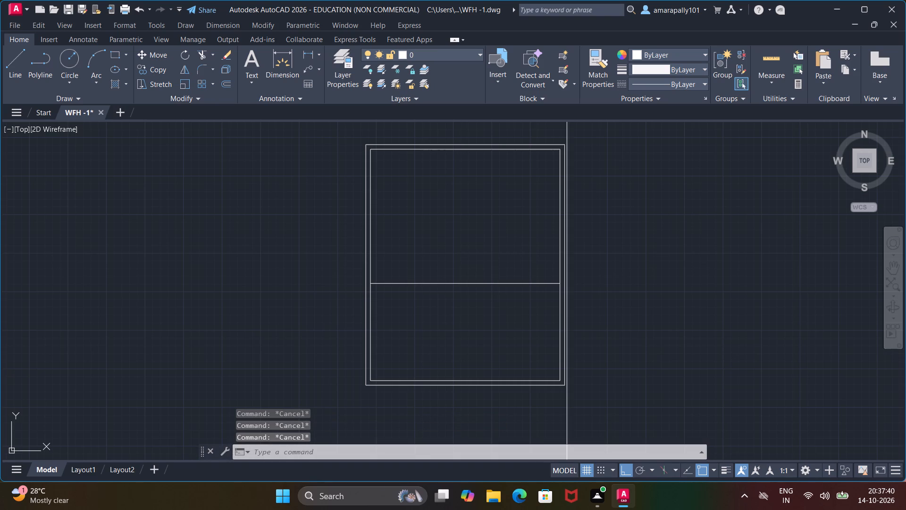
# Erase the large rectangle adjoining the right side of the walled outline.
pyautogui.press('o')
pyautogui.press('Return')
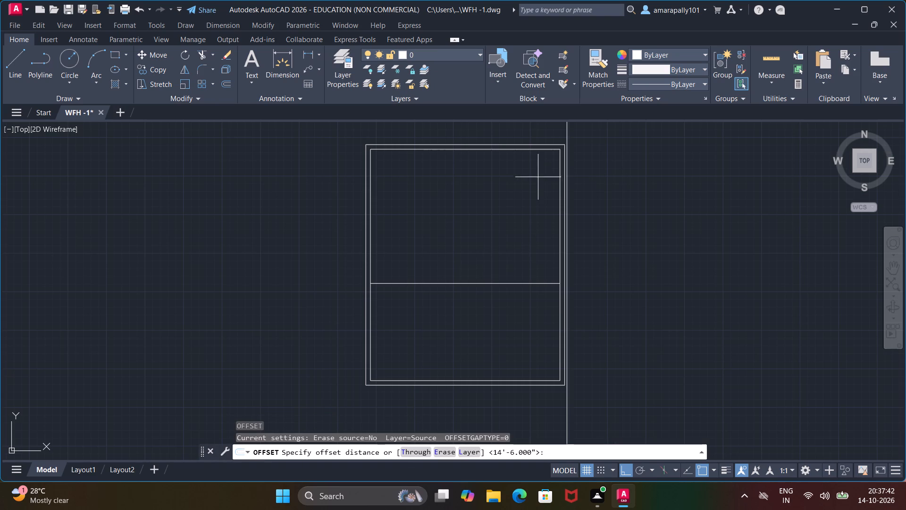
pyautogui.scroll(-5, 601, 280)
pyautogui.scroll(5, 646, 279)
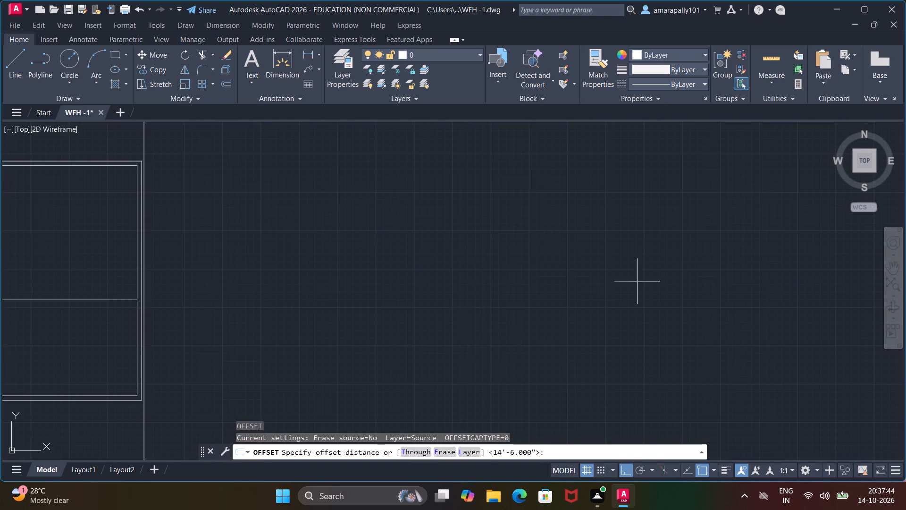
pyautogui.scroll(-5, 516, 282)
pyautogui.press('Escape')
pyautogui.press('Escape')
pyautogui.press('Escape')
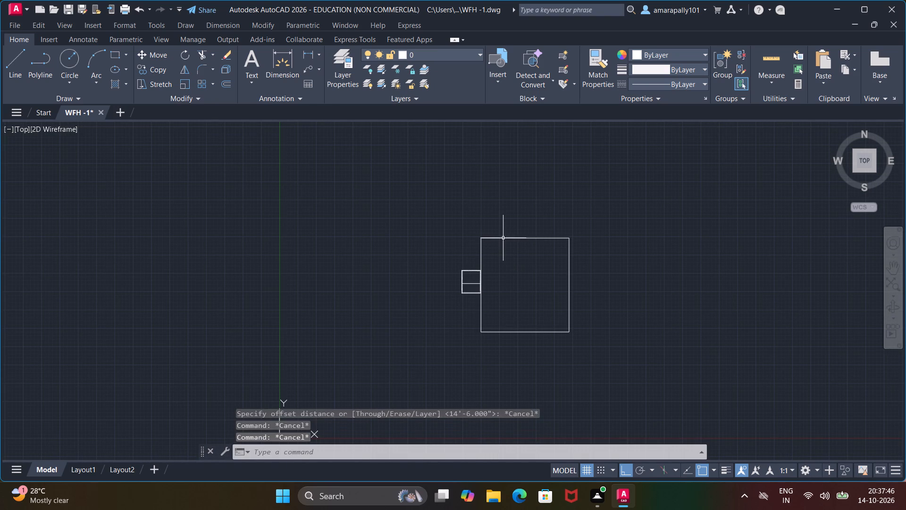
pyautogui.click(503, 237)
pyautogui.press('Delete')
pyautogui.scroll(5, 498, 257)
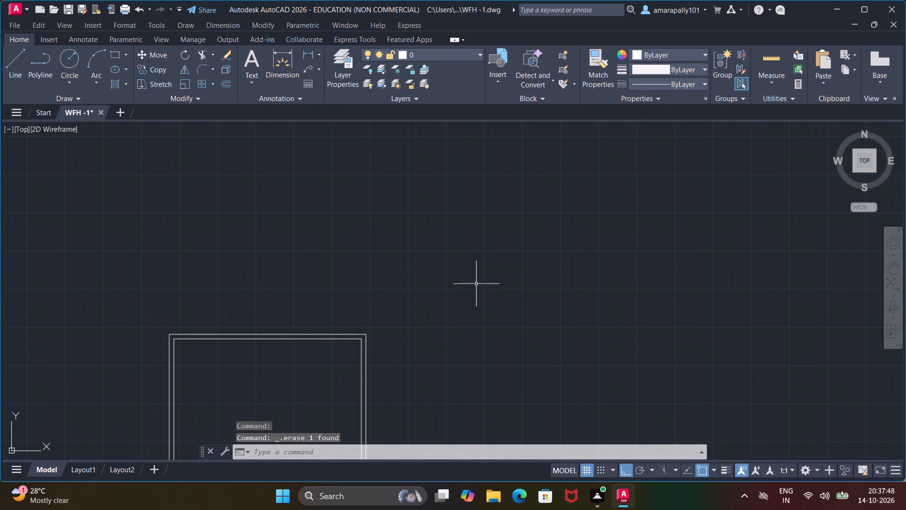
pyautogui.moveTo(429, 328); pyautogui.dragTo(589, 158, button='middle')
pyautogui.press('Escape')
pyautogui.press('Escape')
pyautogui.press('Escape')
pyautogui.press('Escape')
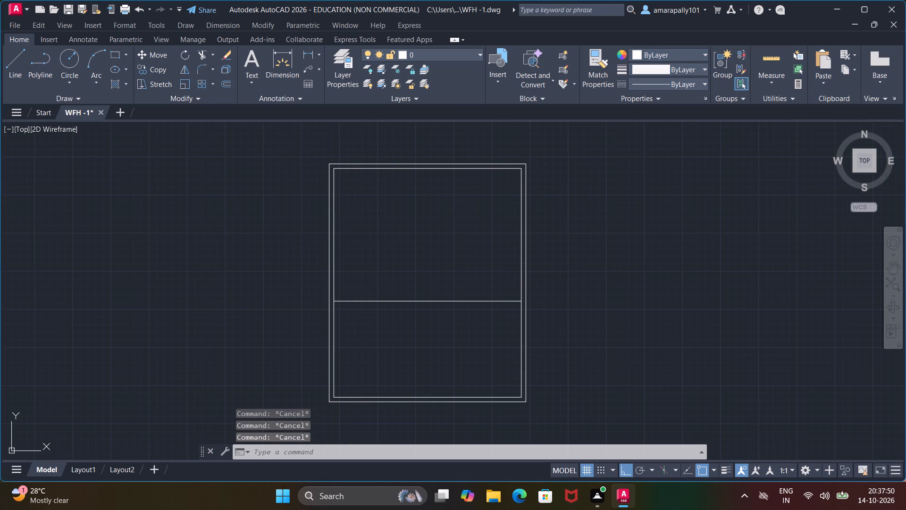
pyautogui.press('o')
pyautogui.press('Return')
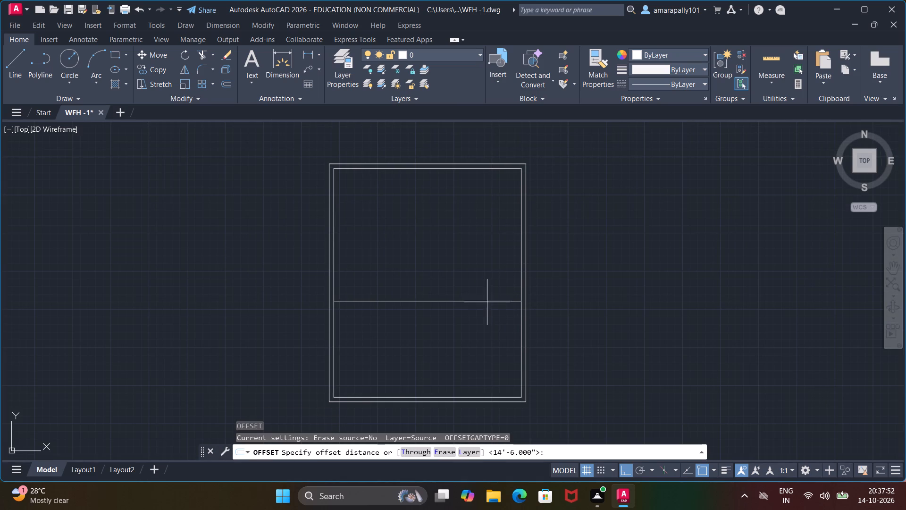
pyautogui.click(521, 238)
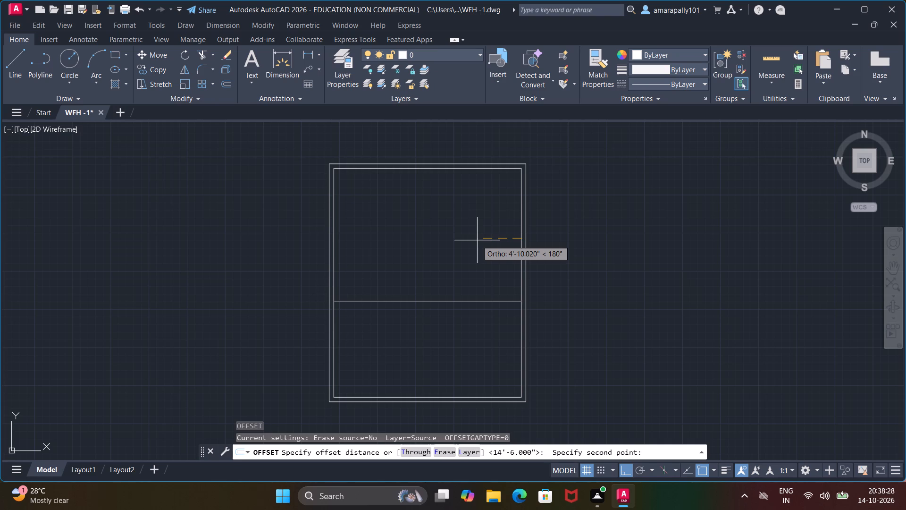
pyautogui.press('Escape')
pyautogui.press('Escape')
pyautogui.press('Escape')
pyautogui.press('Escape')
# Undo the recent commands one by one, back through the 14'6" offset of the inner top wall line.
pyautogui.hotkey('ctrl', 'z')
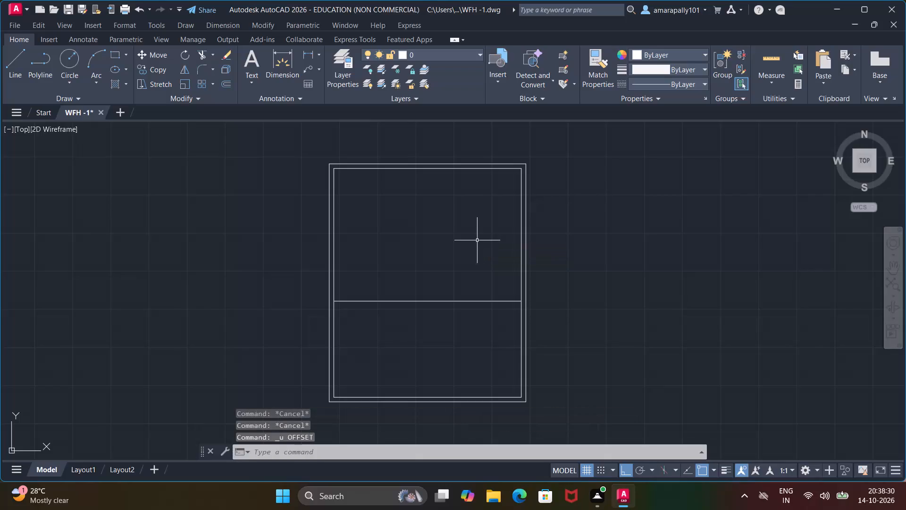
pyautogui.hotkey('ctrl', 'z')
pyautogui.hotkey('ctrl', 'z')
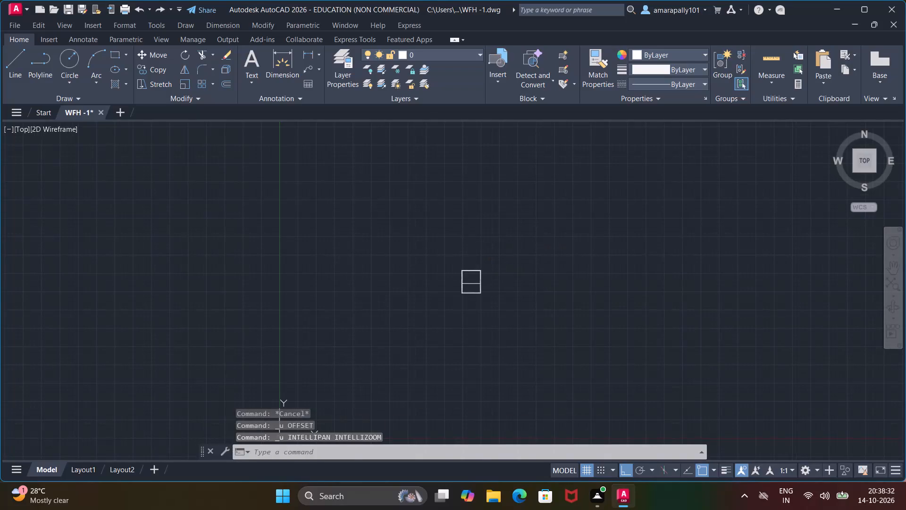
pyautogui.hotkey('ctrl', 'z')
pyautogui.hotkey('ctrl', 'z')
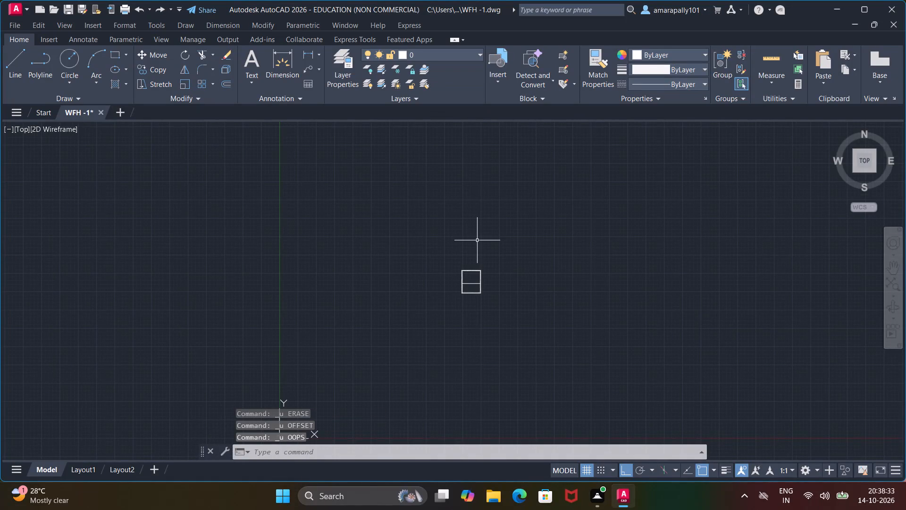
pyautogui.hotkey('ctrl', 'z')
# Copy the whole double-line wall outline from its lower-left corner to about 47'1" straight below the original.
pyautogui.scroll(4, 512, 342)
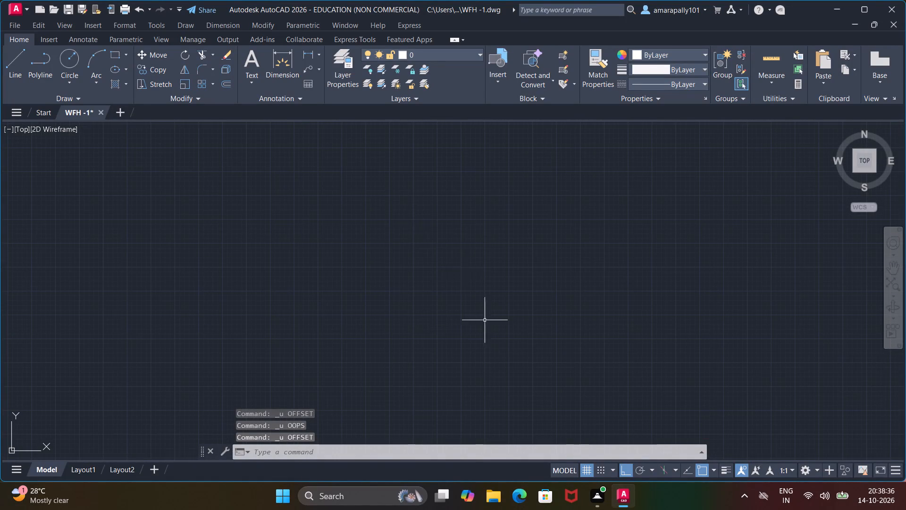
pyautogui.scroll(-6, 379, 282)
pyautogui.scroll(6, 361, 273)
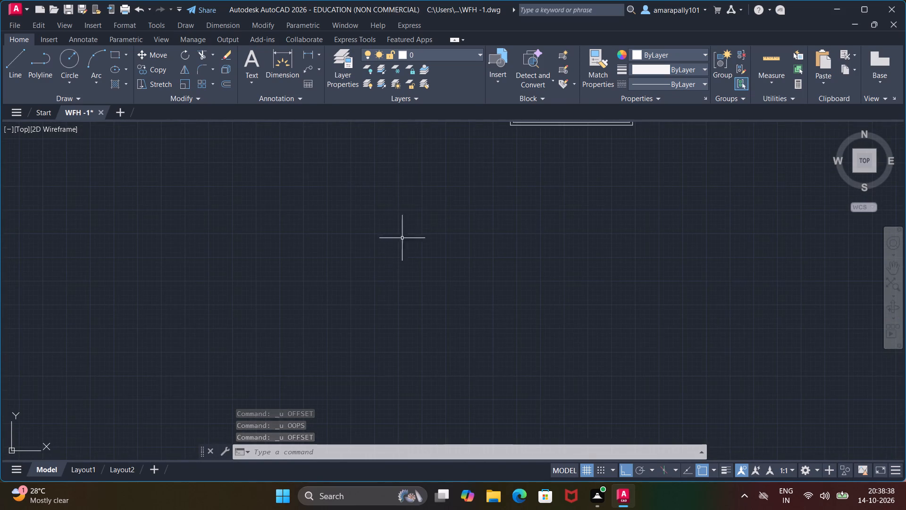
pyautogui.moveTo(424, 205); pyautogui.dragTo(349, 330, button='middle')
pyautogui.scroll(-4, 366, 303)
pyautogui.moveTo(349, 233); pyautogui.dragTo(419, 284)
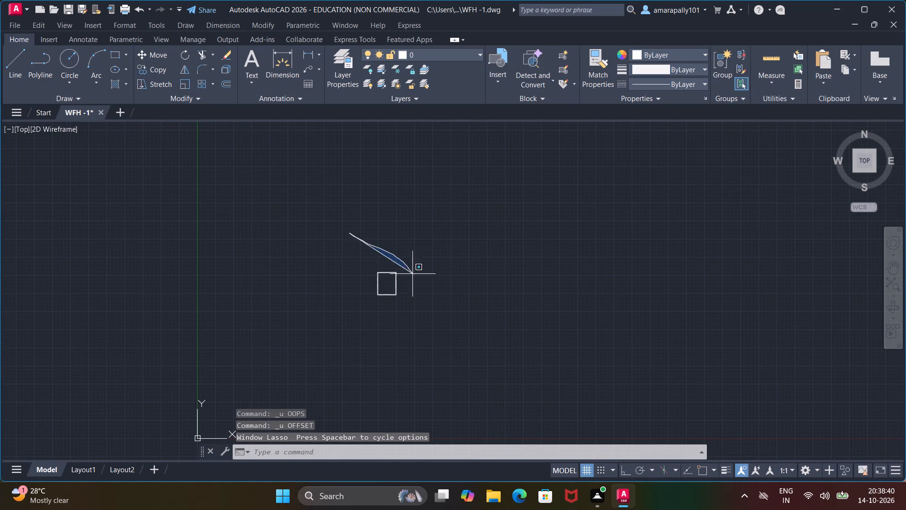
pyautogui.moveTo(419, 284); pyautogui.dragTo(351, 325)
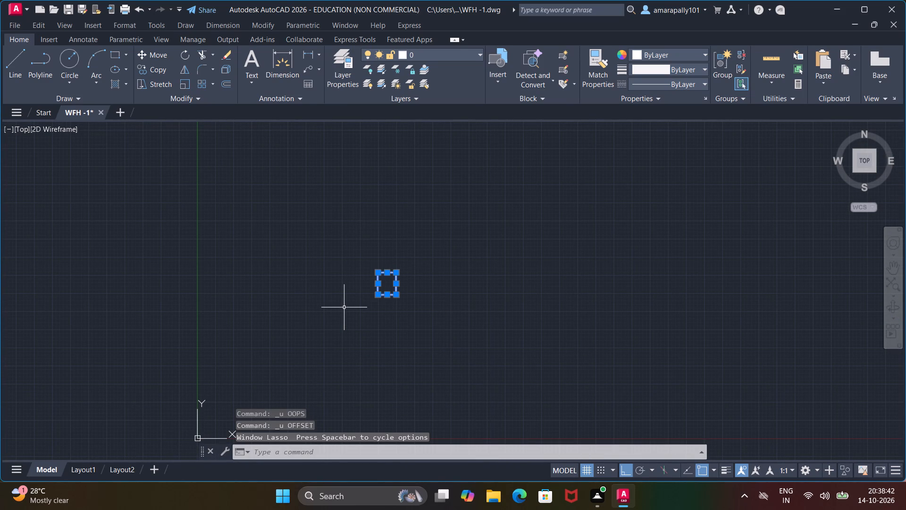
pyautogui.rightClick(344, 307)
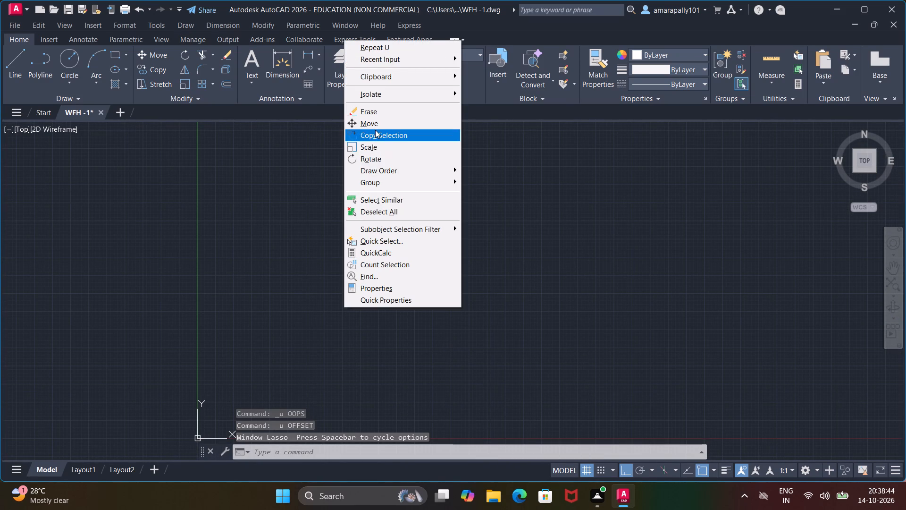
pyautogui.click(375, 130)
pyautogui.scroll(7, 391, 281)
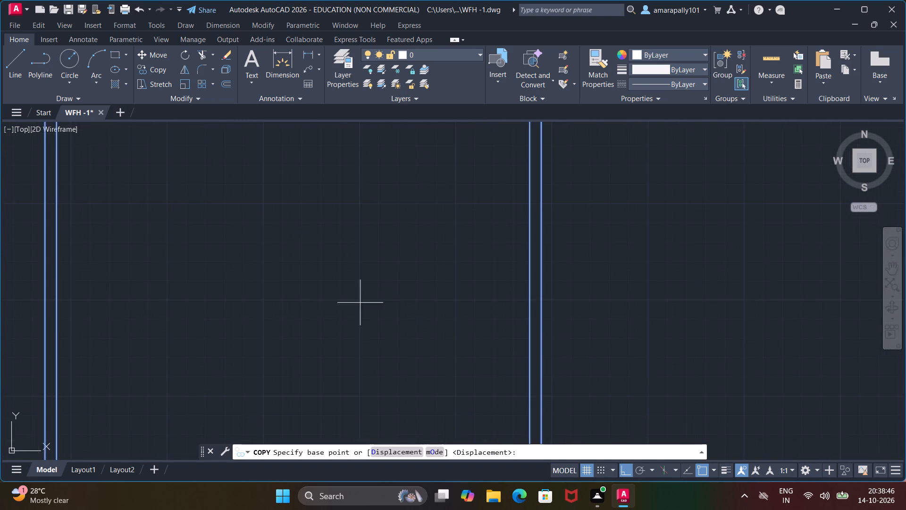
pyautogui.scroll(-5, 339, 318)
pyautogui.scroll(5, 304, 361)
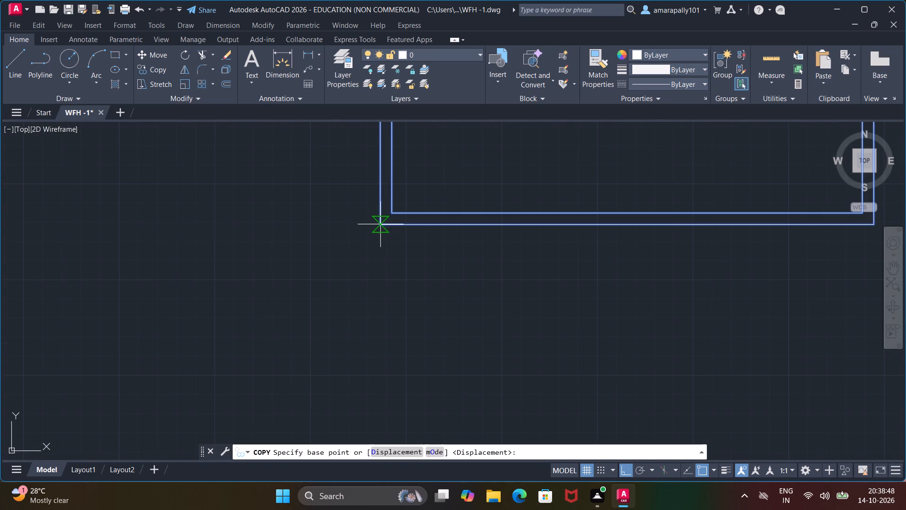
pyautogui.click(377, 226)
pyautogui.scroll(-9, 365, 378)
pyautogui.moveTo(361, 380); pyautogui.dragTo(353, 323, button='middle')
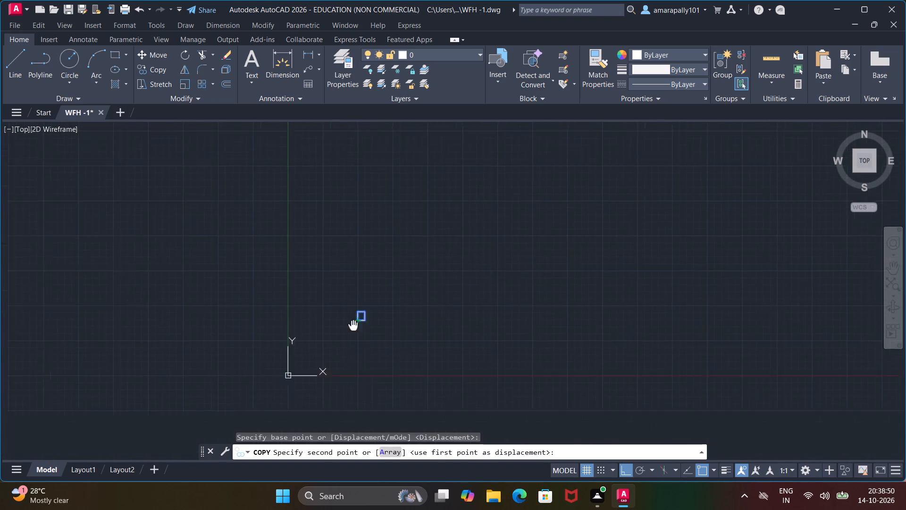
pyautogui.moveTo(353, 323); pyautogui.dragTo(358, 234, button='middle')
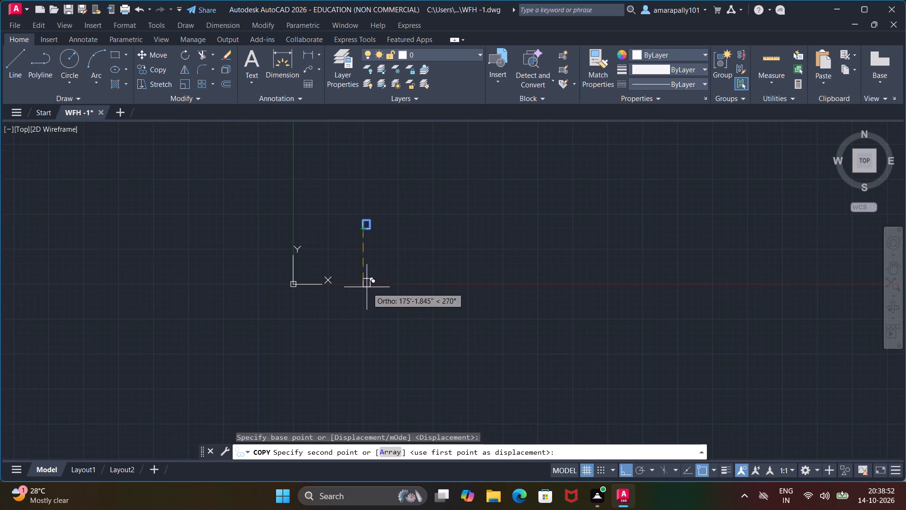
pyautogui.scroll(4, 381, 299)
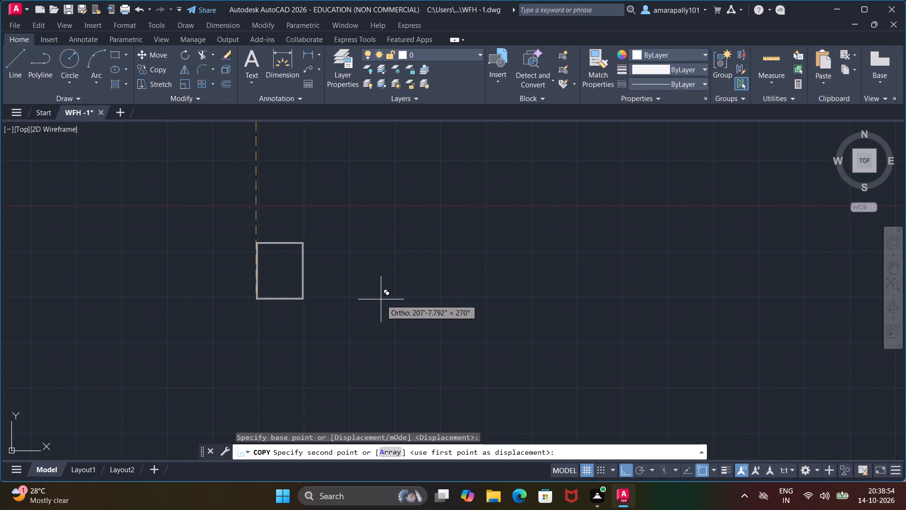
pyautogui.scroll(-1, 381, 299)
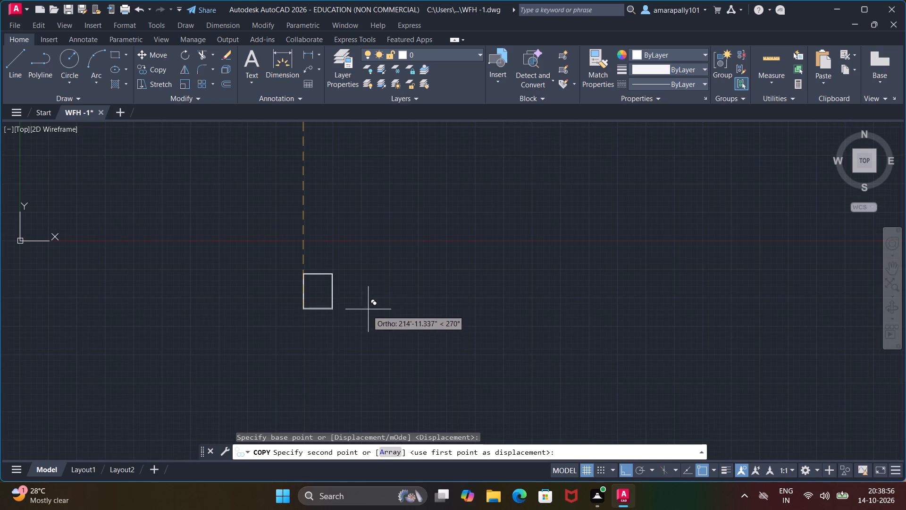
pyautogui.scroll(-3, 335, 339)
pyautogui.scroll(5, 334, 281)
pyautogui.moveTo(331, 215); pyautogui.dragTo(330, 238, button='middle')
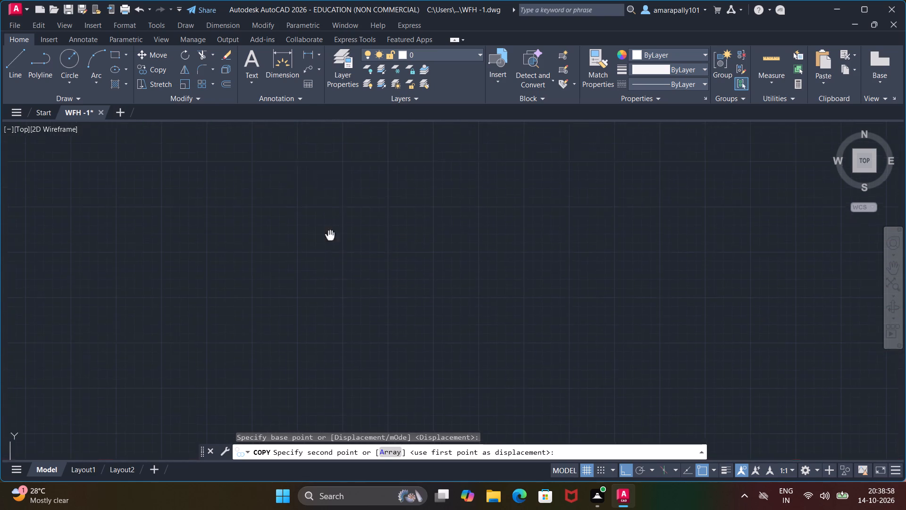
pyautogui.moveTo(330, 238); pyautogui.dragTo(335, 352, button='middle')
pyautogui.scroll(1, 335, 352)
pyautogui.moveTo(337, 299); pyautogui.dragTo(340, 358, button='middle')
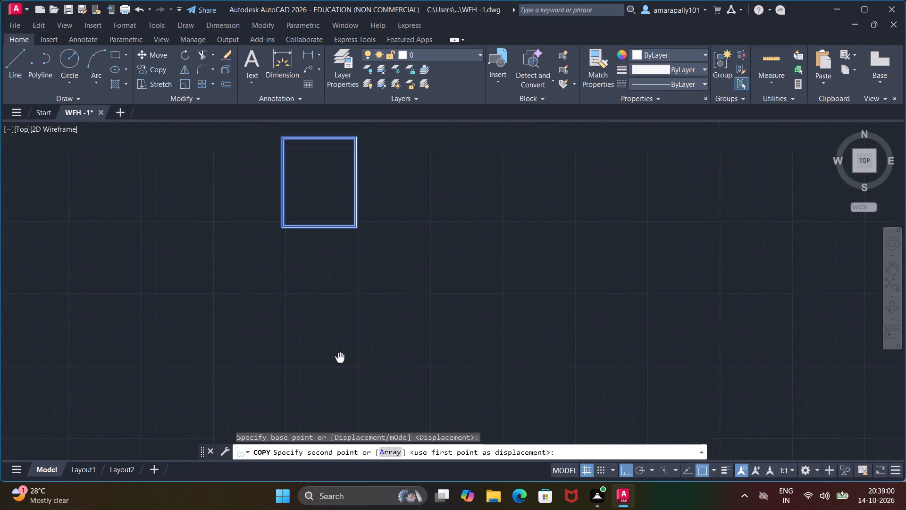
pyautogui.moveTo(340, 358); pyautogui.dragTo(340, 358, button='middle')
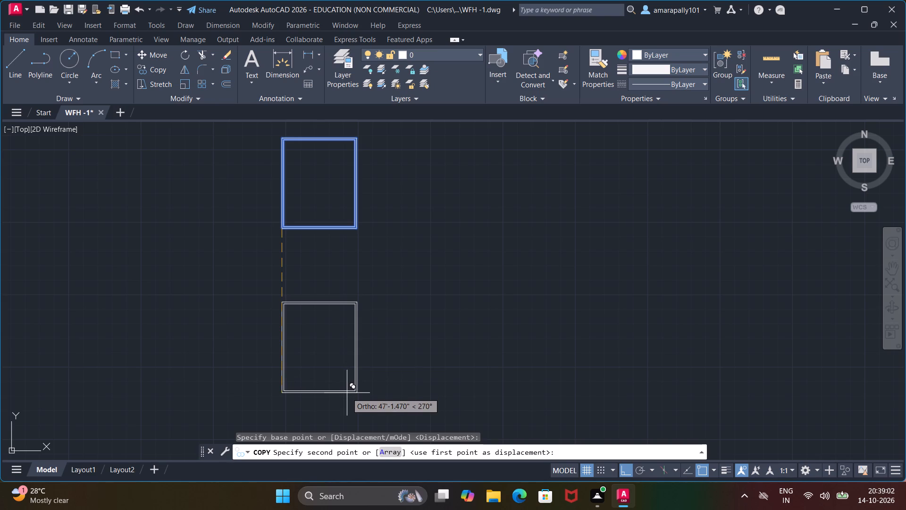
pyautogui.click(347, 393)
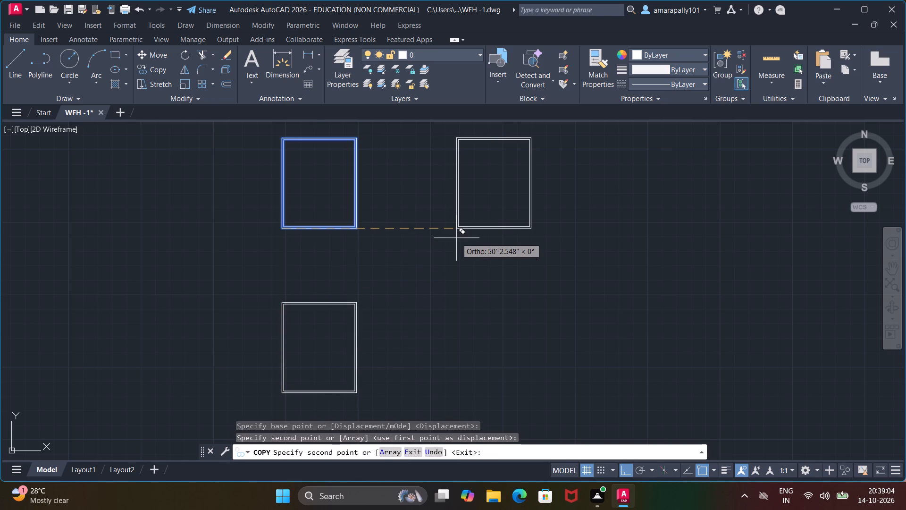
pyautogui.press('Escape')
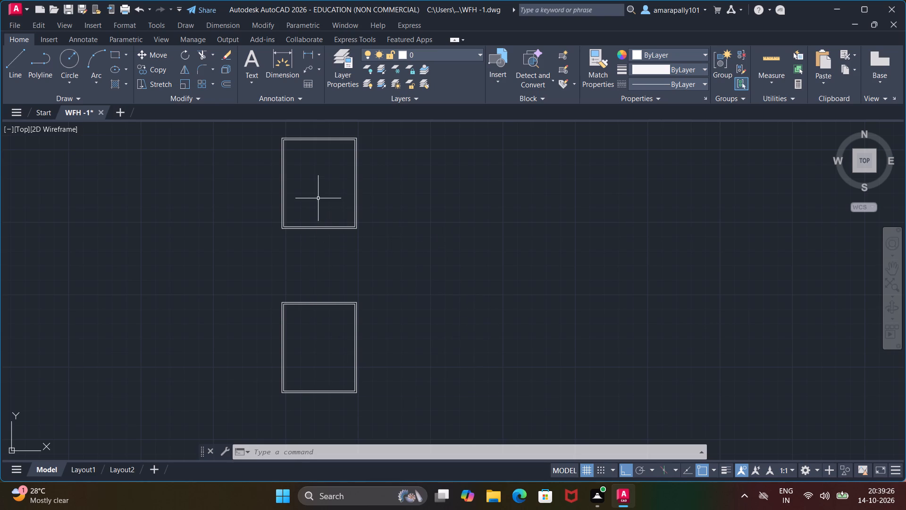
# Copy the inner bottom wall line of the upper outline 11' straight up from its right endpoint.
pyautogui.moveTo(318, 198); pyautogui.dragTo(344, 299, button='middle')
pyautogui.scroll(4, 344, 323)
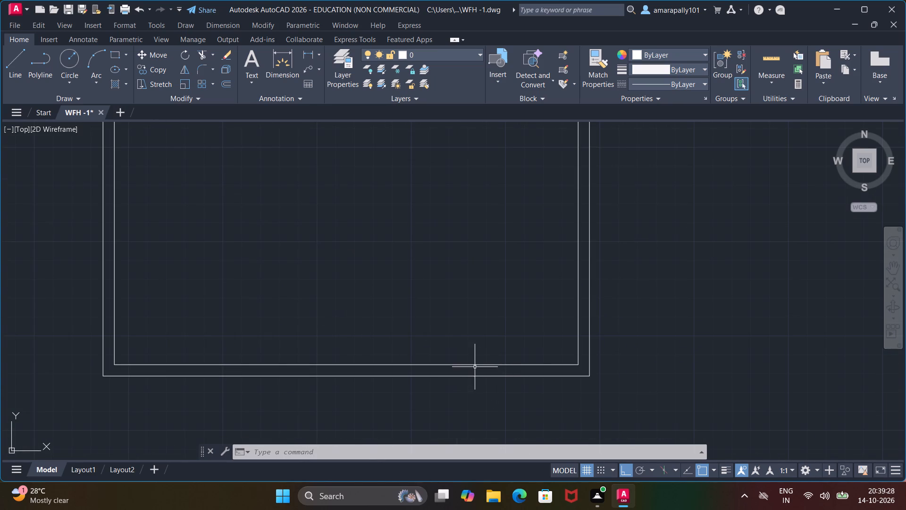
pyautogui.click(462, 365)
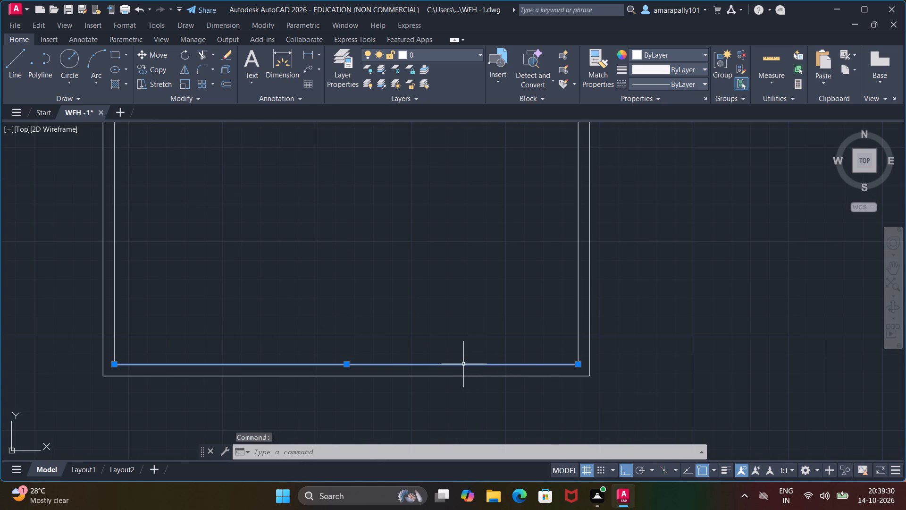
pyautogui.rightClick(463, 364)
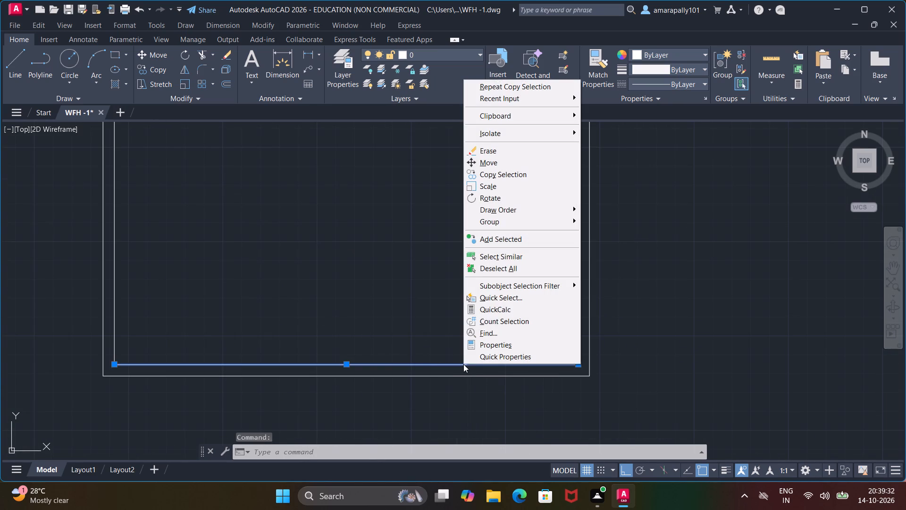
pyautogui.click(492, 171)
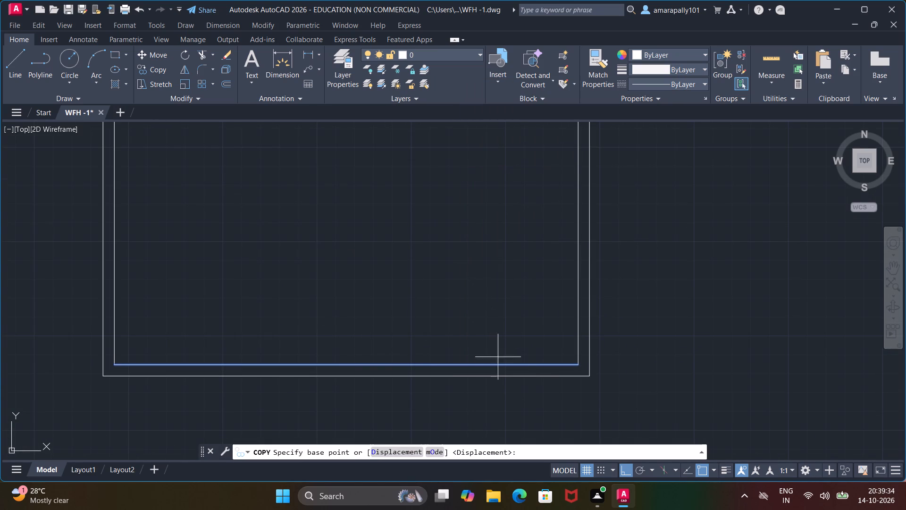
pyautogui.click(576, 366)
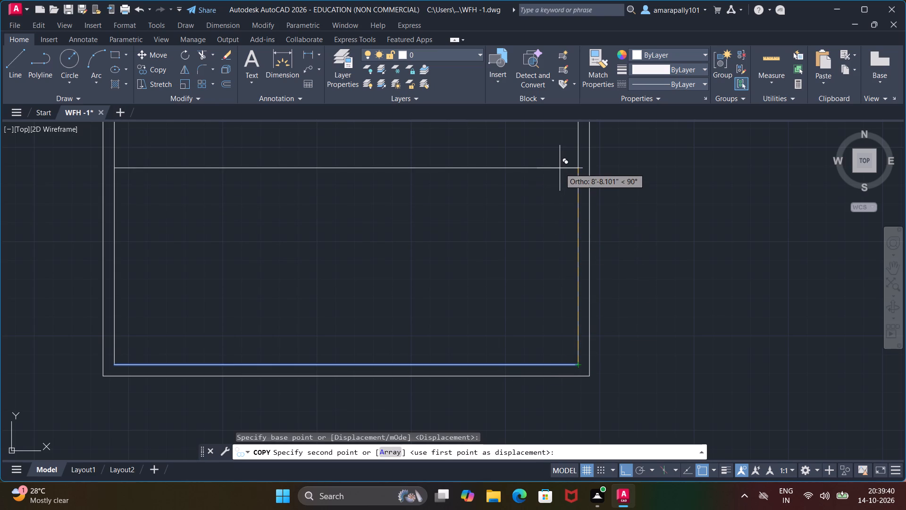
pyautogui.write('11')
pyautogui.press("'")
pyautogui.press('Return')
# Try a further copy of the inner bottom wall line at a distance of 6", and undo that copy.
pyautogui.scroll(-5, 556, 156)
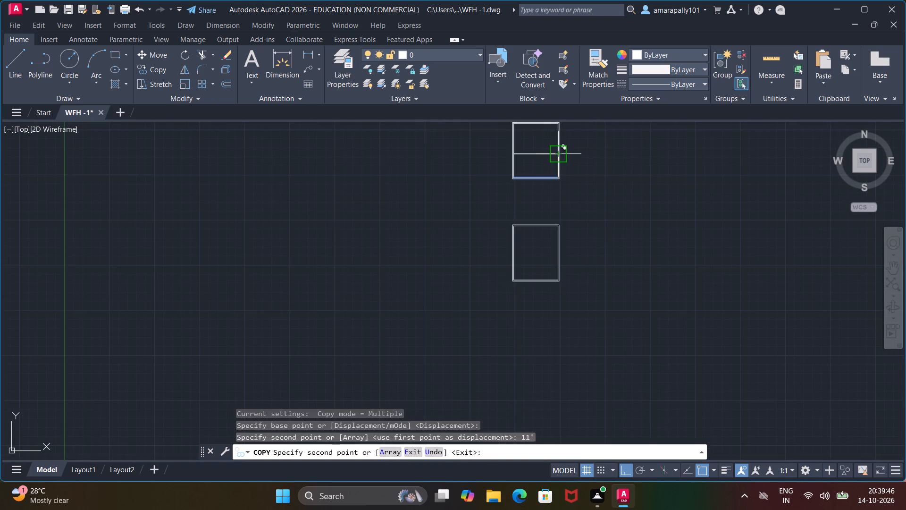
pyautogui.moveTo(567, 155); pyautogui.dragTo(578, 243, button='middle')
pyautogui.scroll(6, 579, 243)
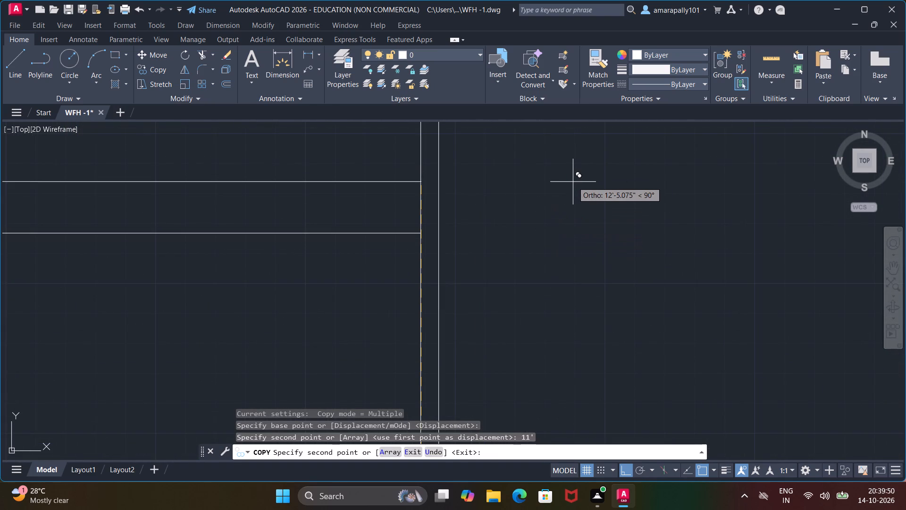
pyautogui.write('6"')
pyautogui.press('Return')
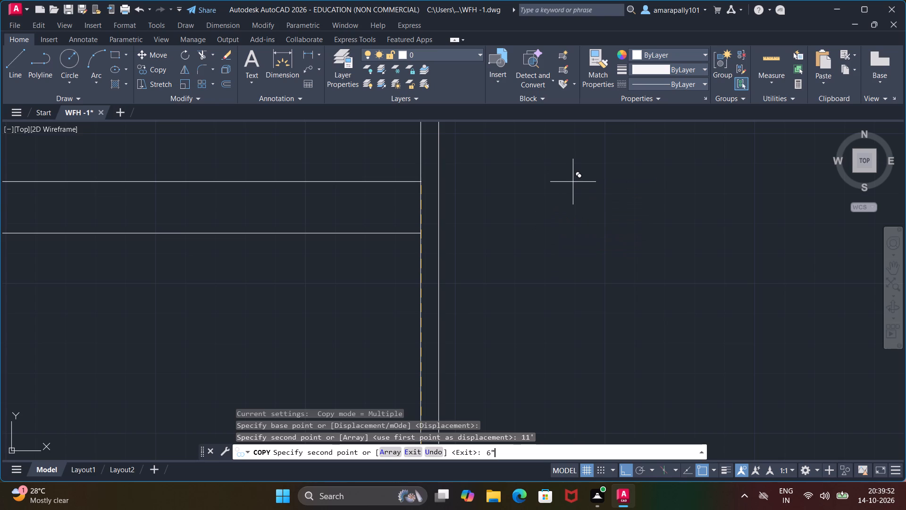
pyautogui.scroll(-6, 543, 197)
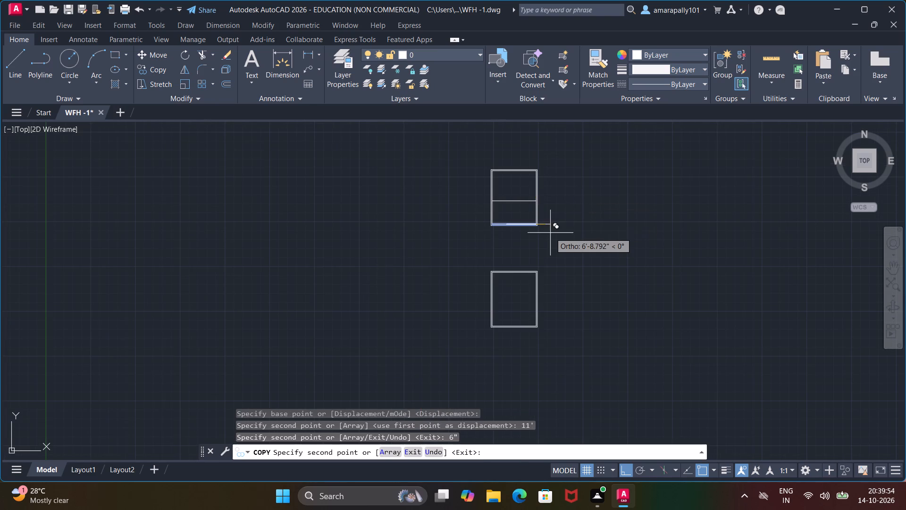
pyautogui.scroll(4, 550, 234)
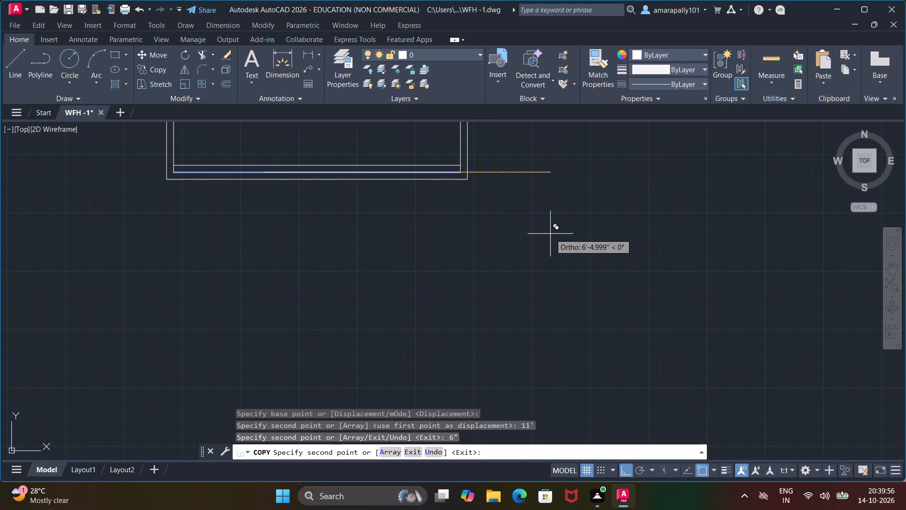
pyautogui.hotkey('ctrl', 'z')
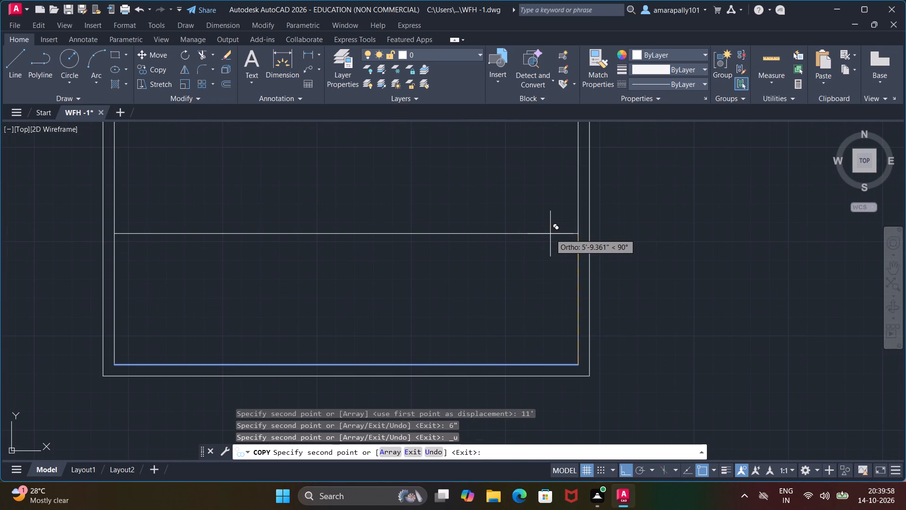
# Place another copy of the inner bottom wall line 11'6" above the base point.
pyautogui.write('11\'6"')
pyautogui.press('Return')
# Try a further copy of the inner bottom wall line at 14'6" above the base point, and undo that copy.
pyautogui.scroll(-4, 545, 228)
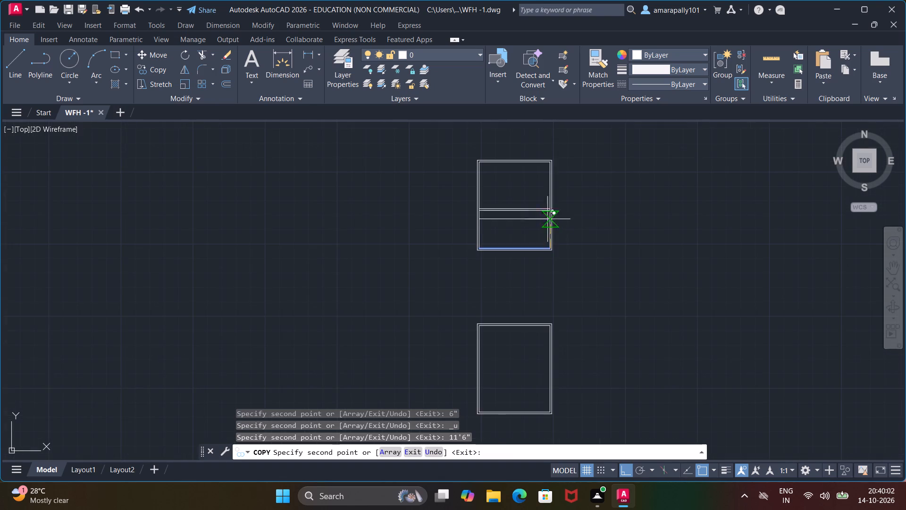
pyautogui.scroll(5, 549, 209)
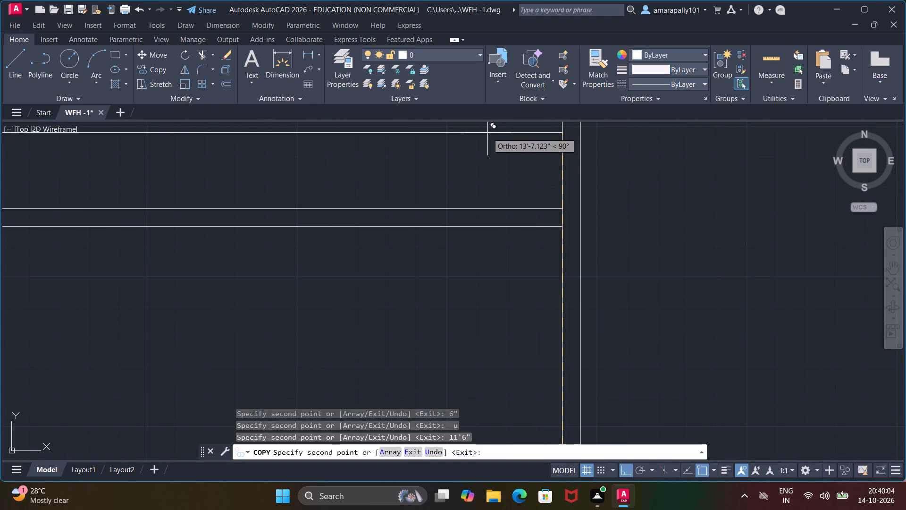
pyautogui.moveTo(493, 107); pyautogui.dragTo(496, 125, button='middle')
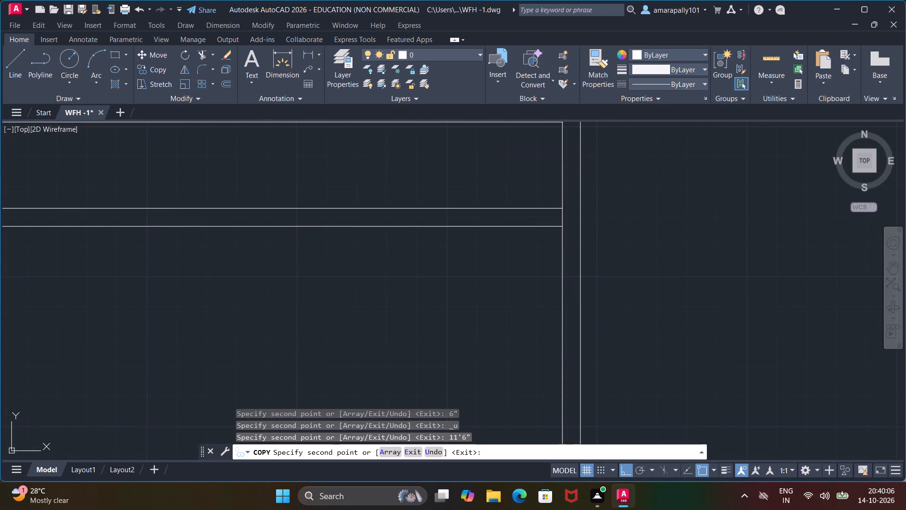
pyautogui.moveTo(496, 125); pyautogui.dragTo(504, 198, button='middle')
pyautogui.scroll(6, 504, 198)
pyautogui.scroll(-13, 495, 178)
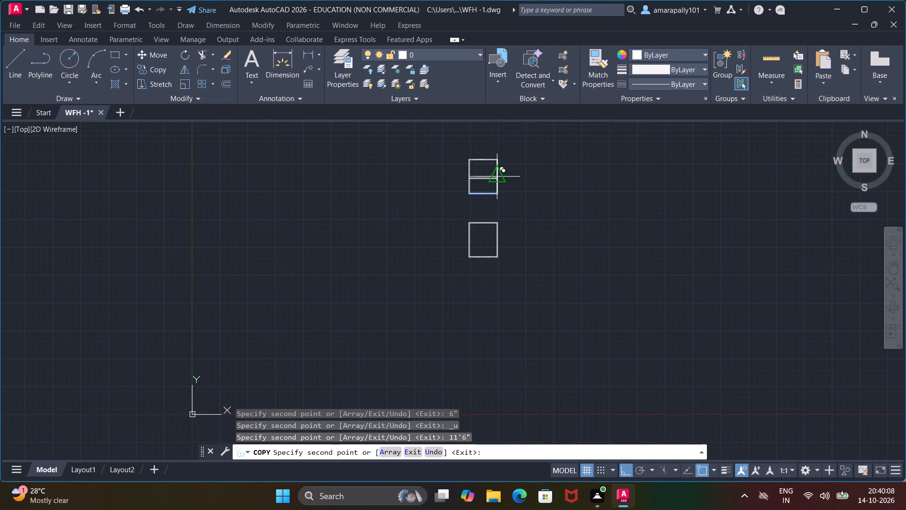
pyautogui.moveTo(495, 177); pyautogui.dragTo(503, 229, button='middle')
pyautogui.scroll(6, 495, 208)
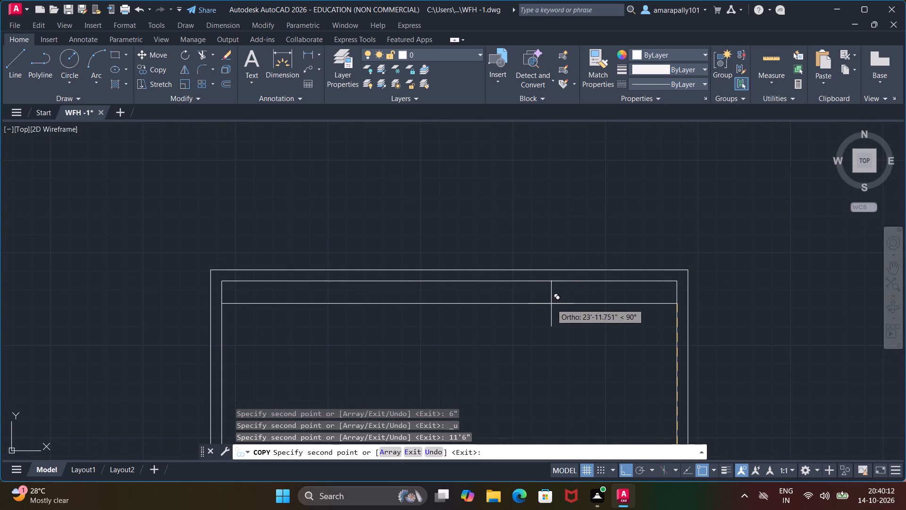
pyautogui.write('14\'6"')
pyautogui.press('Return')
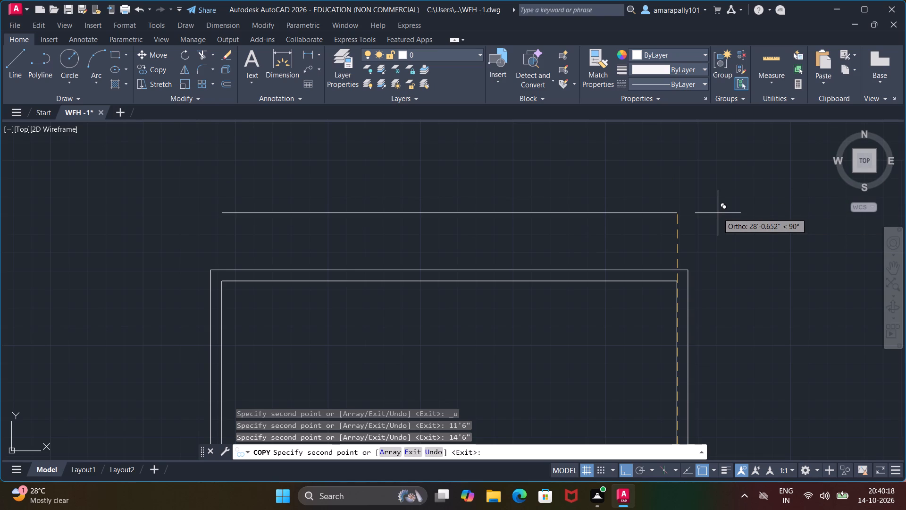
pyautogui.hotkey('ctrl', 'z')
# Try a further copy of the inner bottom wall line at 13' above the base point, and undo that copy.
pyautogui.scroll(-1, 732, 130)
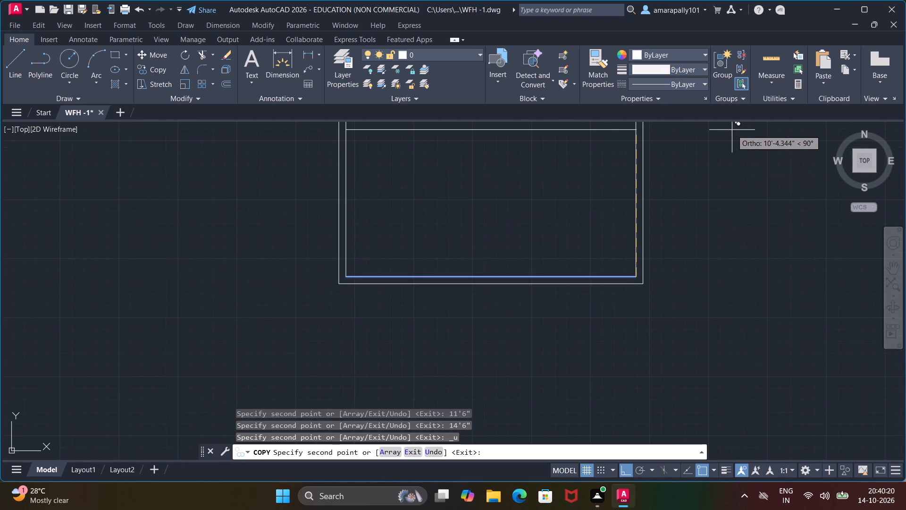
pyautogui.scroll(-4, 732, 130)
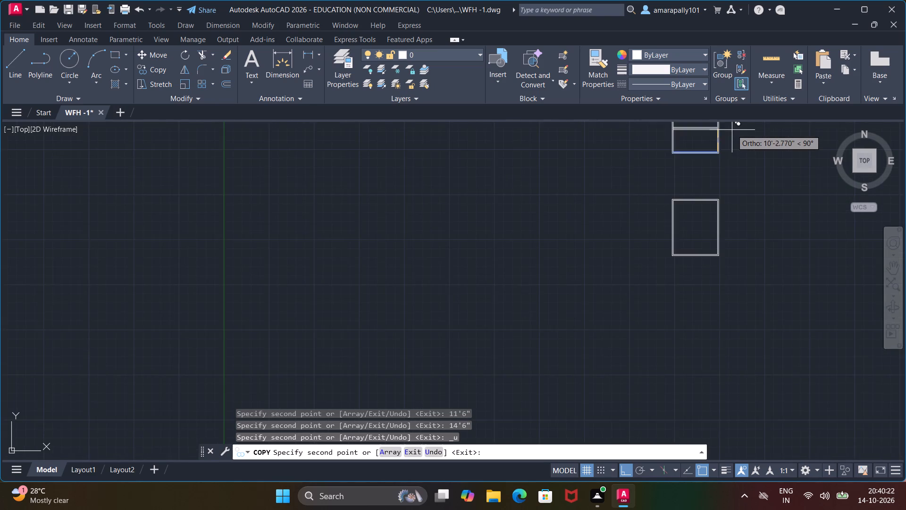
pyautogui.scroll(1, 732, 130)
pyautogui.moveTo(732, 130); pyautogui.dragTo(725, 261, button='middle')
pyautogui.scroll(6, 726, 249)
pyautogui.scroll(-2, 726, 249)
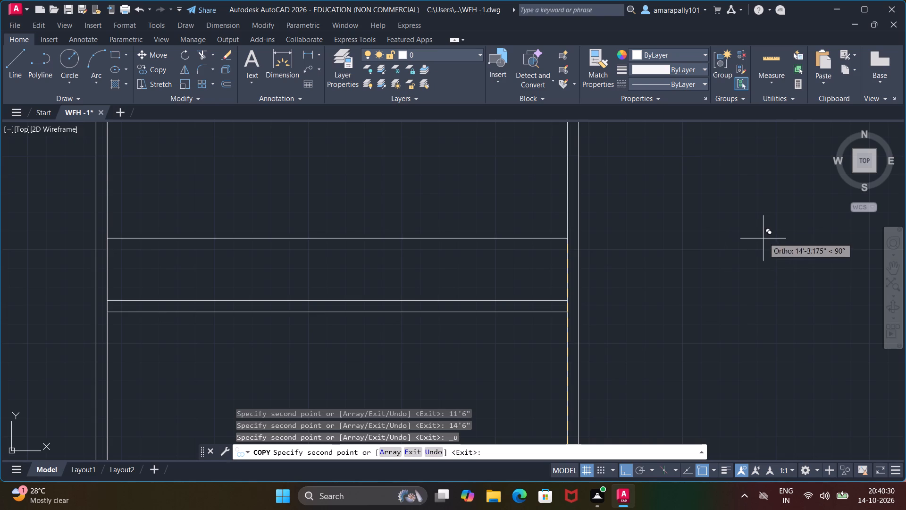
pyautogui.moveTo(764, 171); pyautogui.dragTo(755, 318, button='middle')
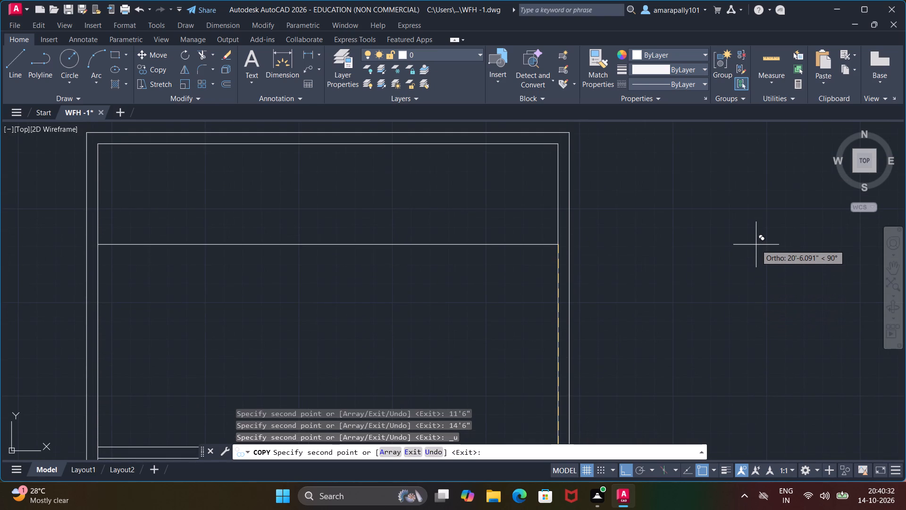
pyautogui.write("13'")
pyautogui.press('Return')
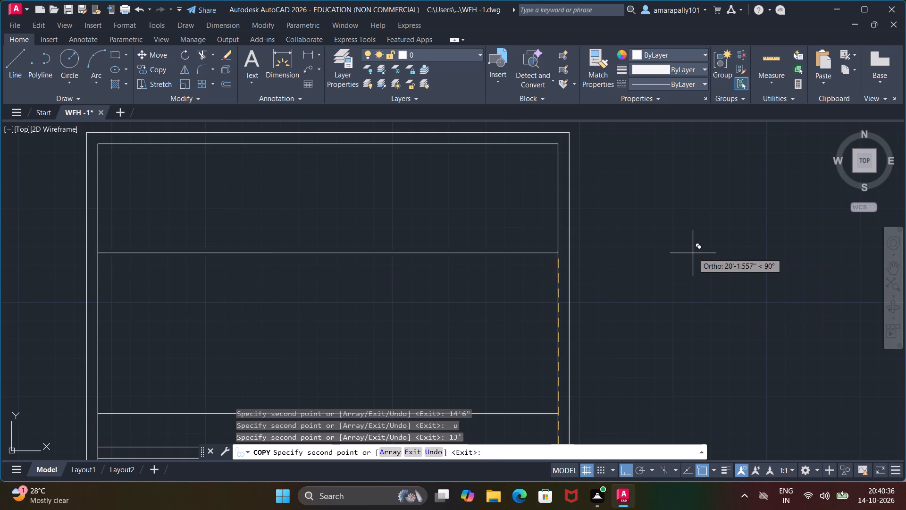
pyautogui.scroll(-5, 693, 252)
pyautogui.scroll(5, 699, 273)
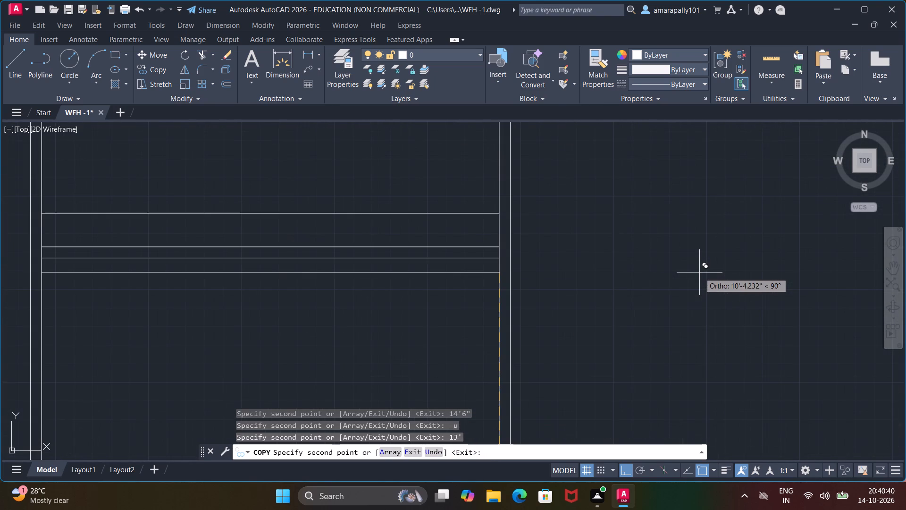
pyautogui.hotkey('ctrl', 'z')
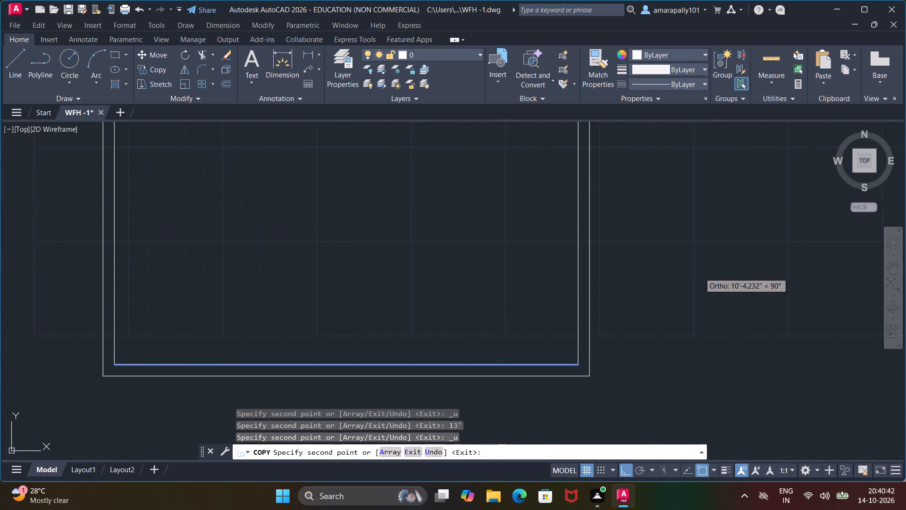
# Place another copy of the inner bottom wall line 22'6" above the base point, near the upper outline's top wall.
pyautogui.scroll(-5, 652, 211)
pyautogui.scroll(4, 641, 201)
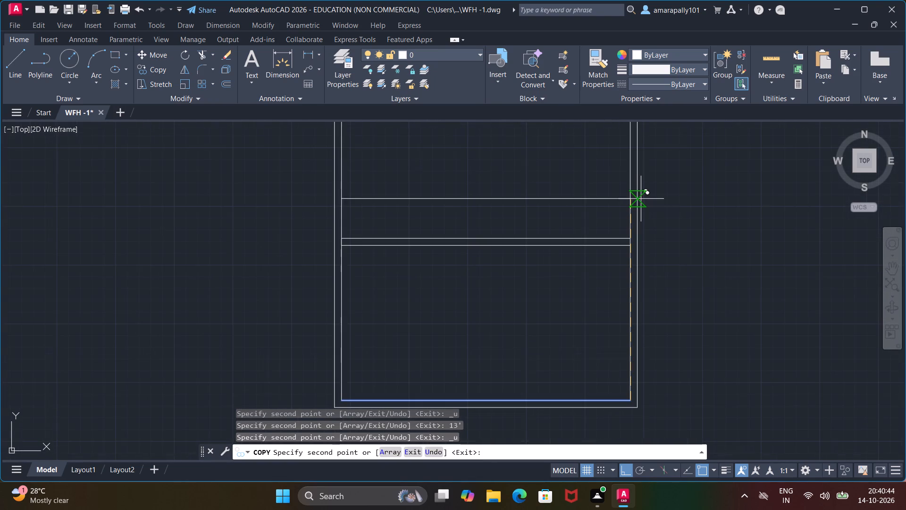
pyautogui.scroll(1, 653, 200)
pyautogui.moveTo(654, 202); pyautogui.dragTo(647, 375, button='middle')
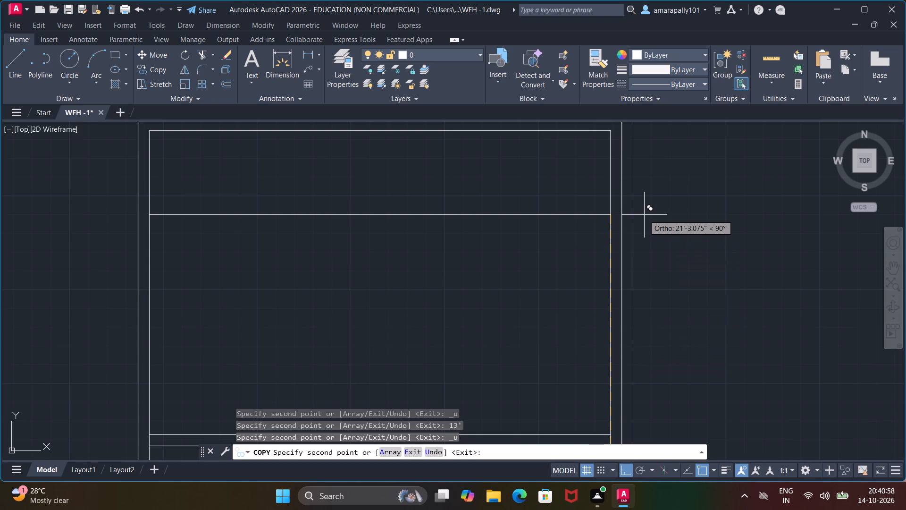
pyautogui.write("22'")
pyautogui.press('6')
pyautogui.hotkey('shift', '"')
pyautogui.press('Return')
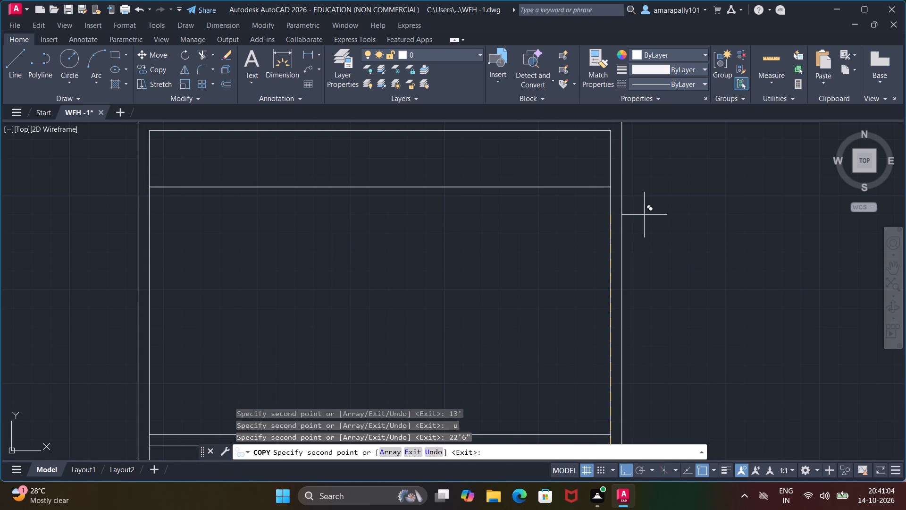
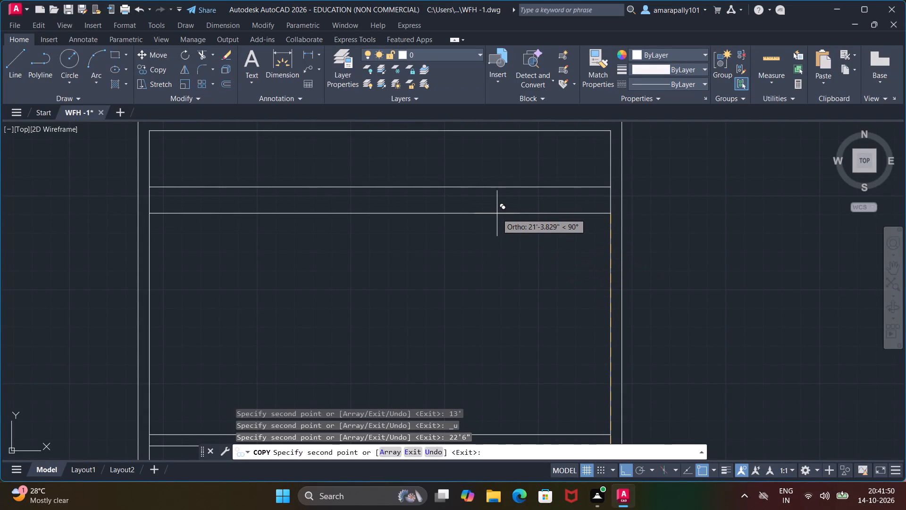
# Offset the horizontal line near the top of the upper outline 10" downward.
pyautogui.press('Escape')
pyautogui.press('Escape')
pyautogui.press('Escape')
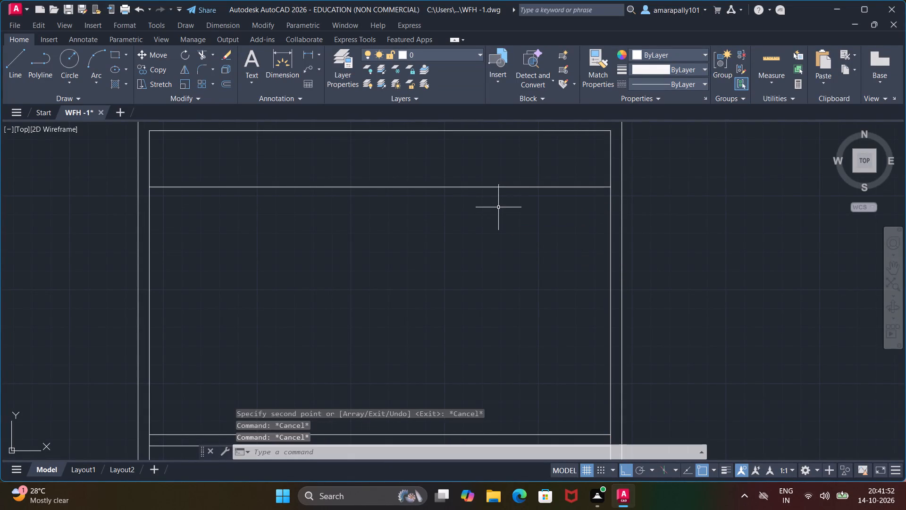
pyautogui.press('Escape')
pyautogui.press('Escape')
pyautogui.click(503, 188)
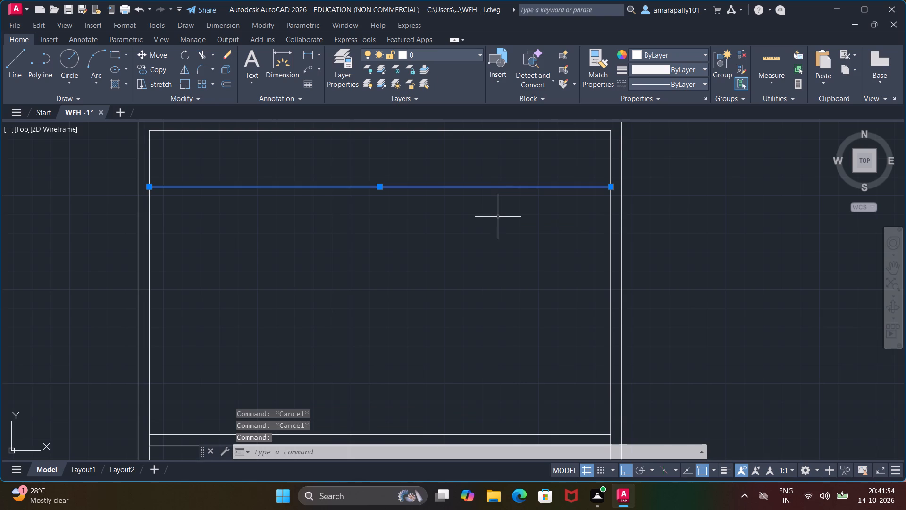
pyautogui.press('o')
pyautogui.press('Return')
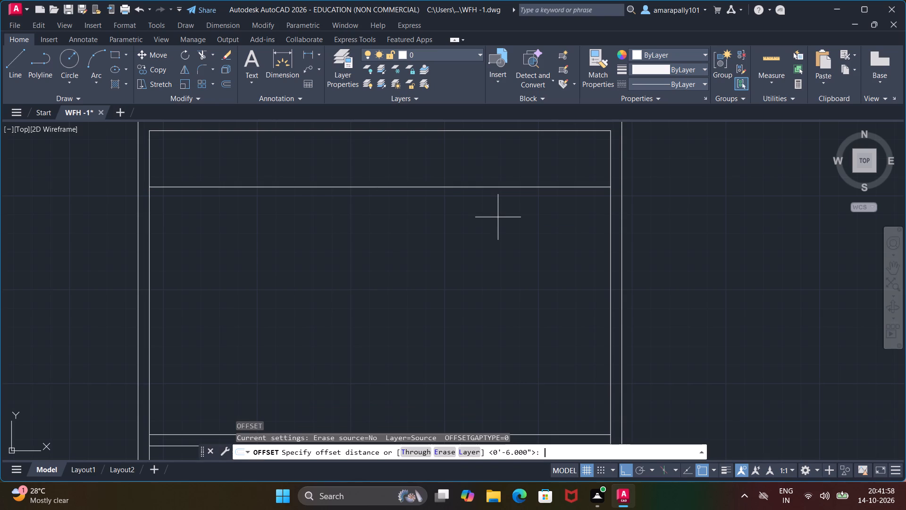
pyautogui.click(568, 187)
pyautogui.write('10')
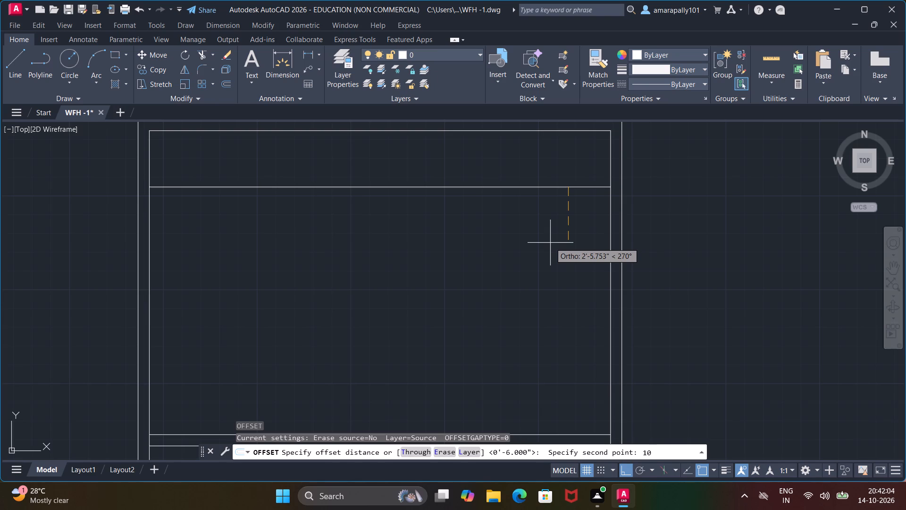
pyautogui.hotkey('shift', '"')
pyautogui.press('Return')
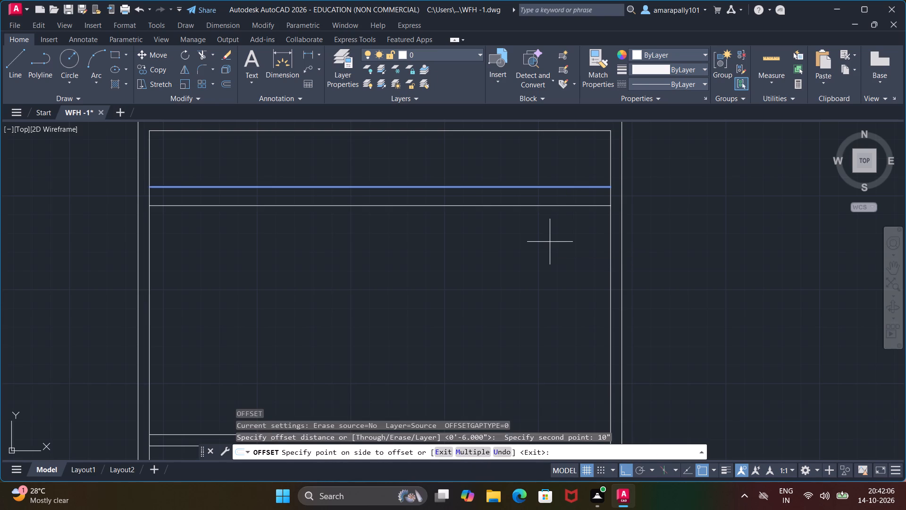
pyautogui.click(550, 242)
# Continue offsetting each newest horizontal line 10" downward until four more lines are added.
pyautogui.click(562, 205)
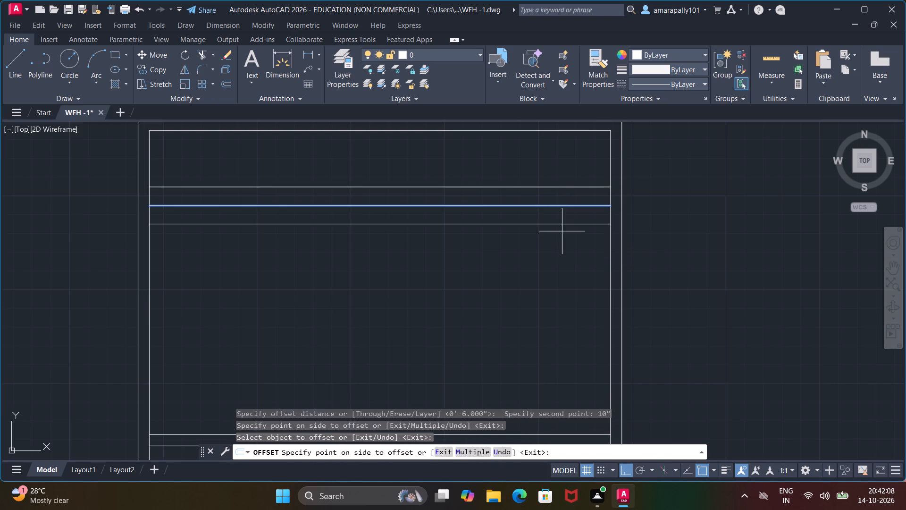
pyautogui.click(562, 231)
pyautogui.click(563, 226)
pyautogui.click(562, 247)
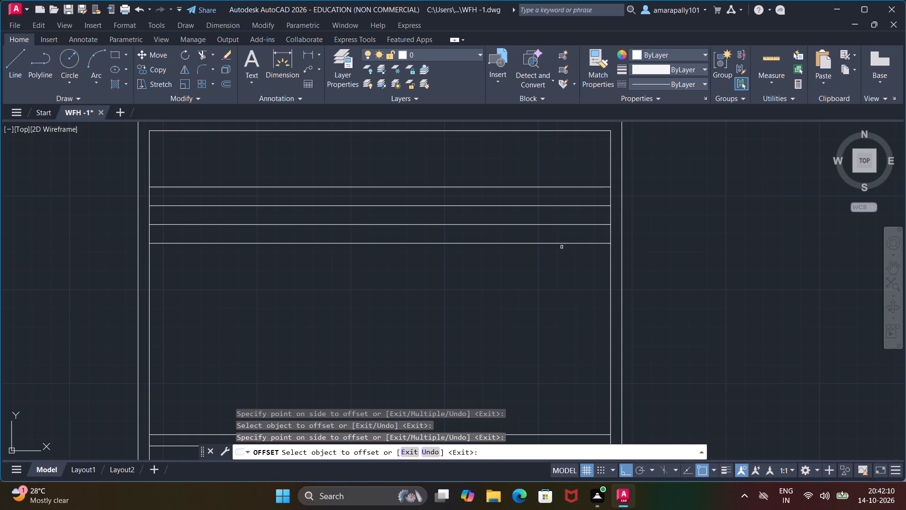
pyautogui.click(561, 243)
pyautogui.click(562, 268)
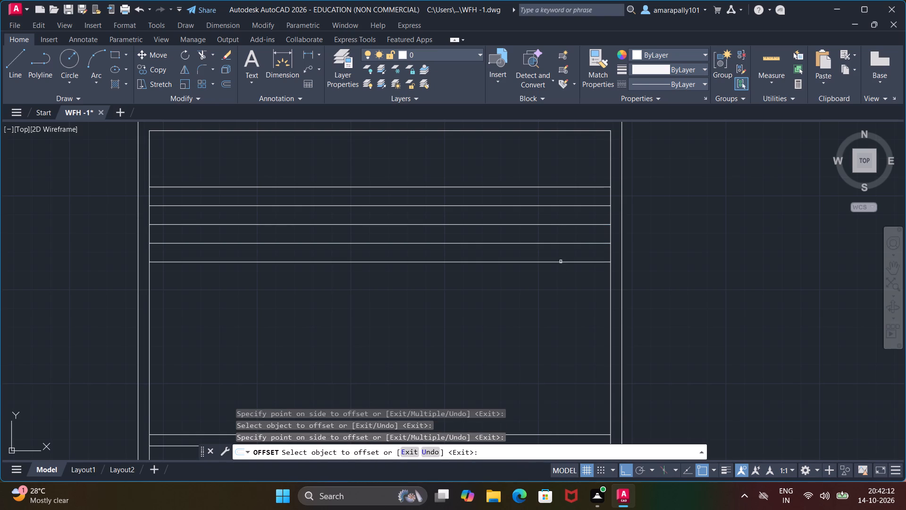
pyautogui.click(561, 262)
pyautogui.click(561, 289)
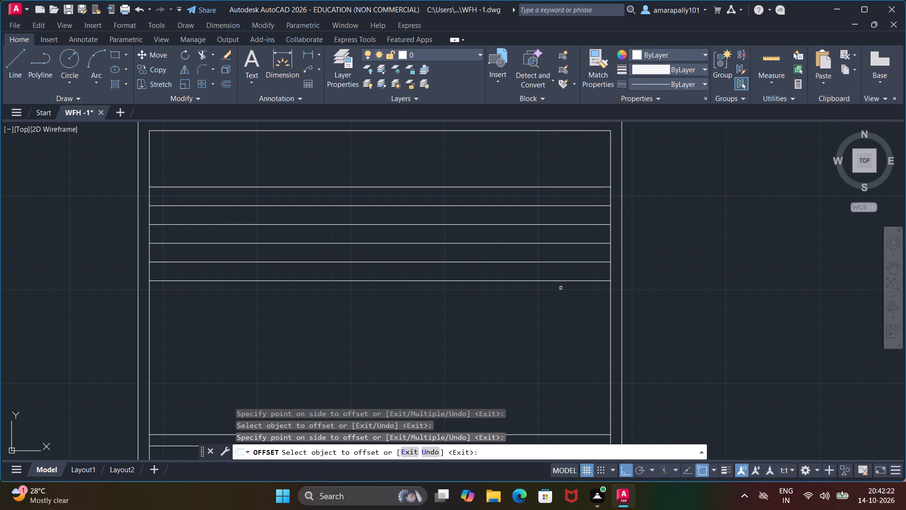
# Add four more horizontal lines below the lowest one, offsetting each 10" from the previous, and finish the offset.
pyautogui.click(553, 280)
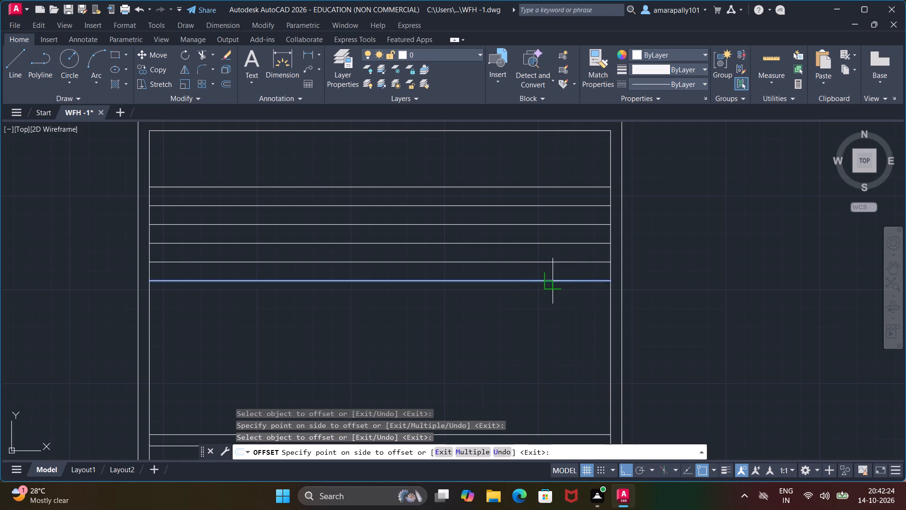
pyautogui.click(550, 309)
pyautogui.click(552, 300)
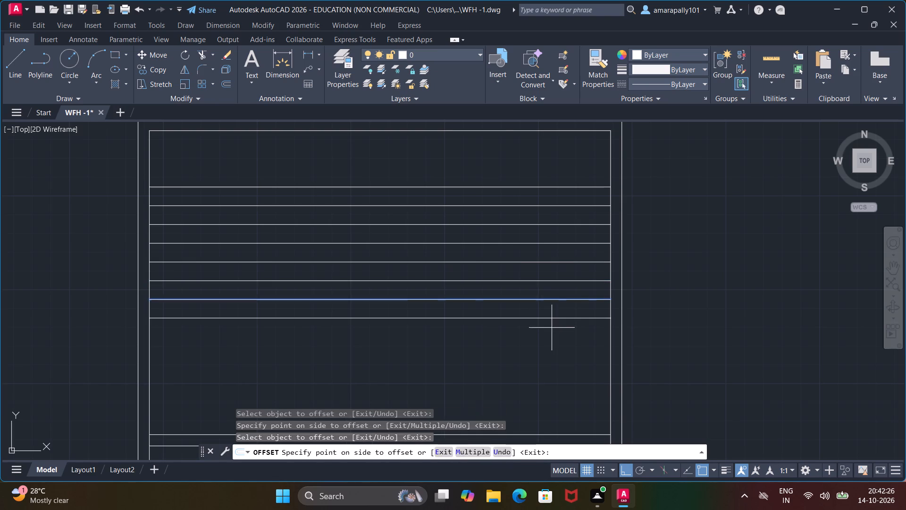
pyautogui.click(553, 328)
pyautogui.click(553, 320)
pyautogui.click(551, 318)
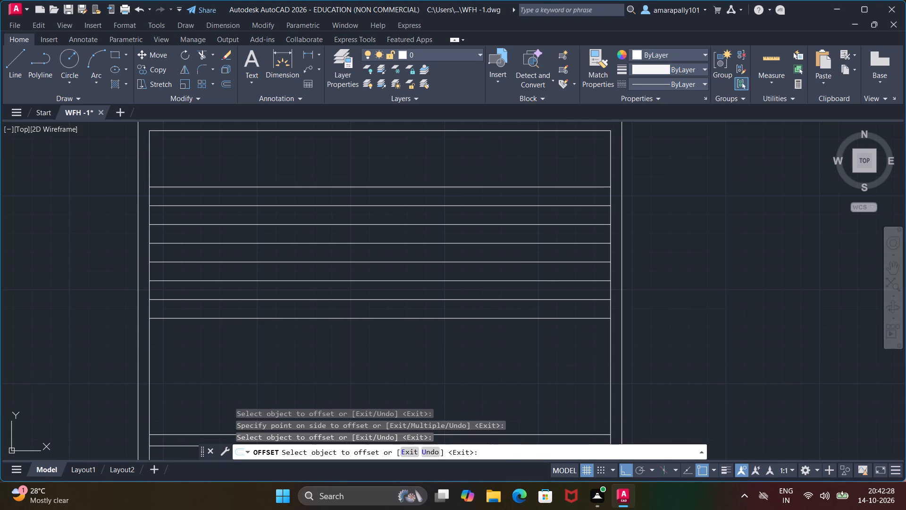
pyautogui.click(551, 338)
pyautogui.click(553, 339)
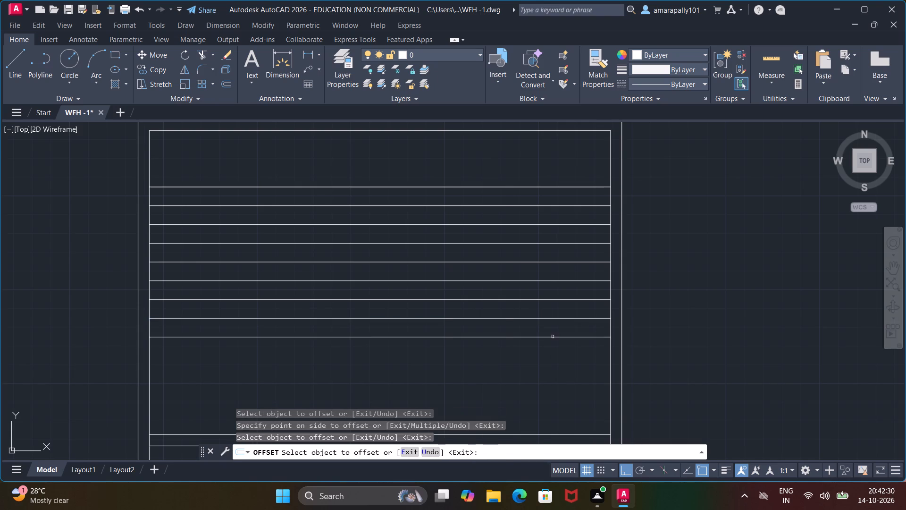
pyautogui.click(553, 339)
pyautogui.click(553, 337)
pyautogui.click(549, 348)
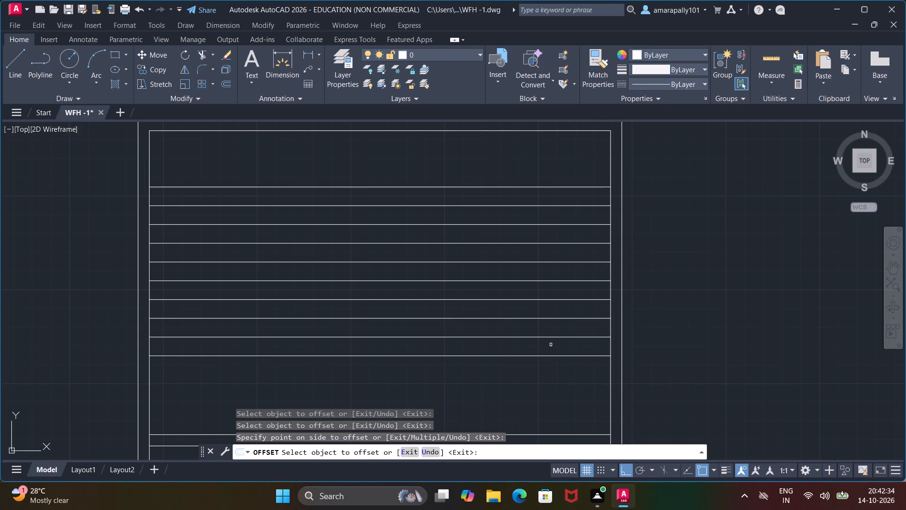
pyautogui.press('Escape')
pyautogui.press('Escape')
pyautogui.press('Escape')
pyautogui.press('Escape')
pyautogui.press('Escape')
pyautogui.press('Escape')
pyautogui.press('Escape')
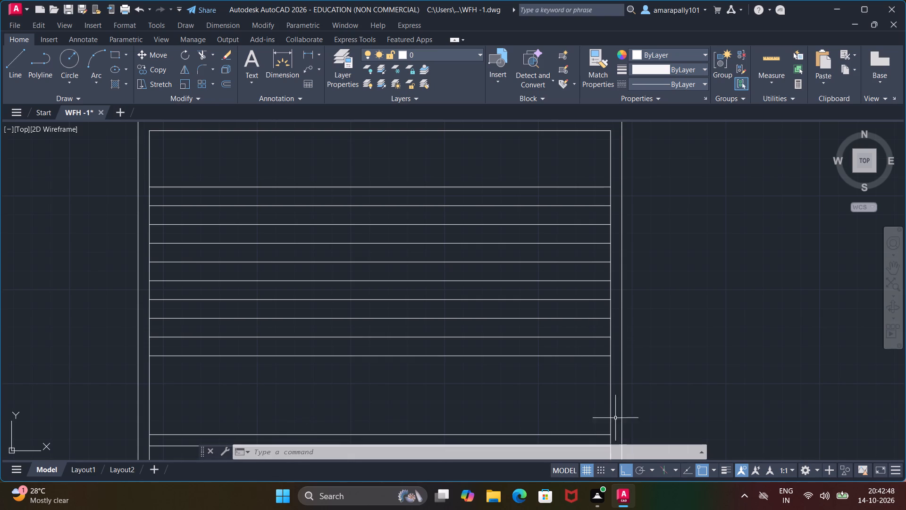
pyautogui.press('Escape')
pyautogui.press('Escape')
pyautogui.press('Escape')
# Offset the upper outline's inner right wall line 7' inward to the left.
pyautogui.press('o')
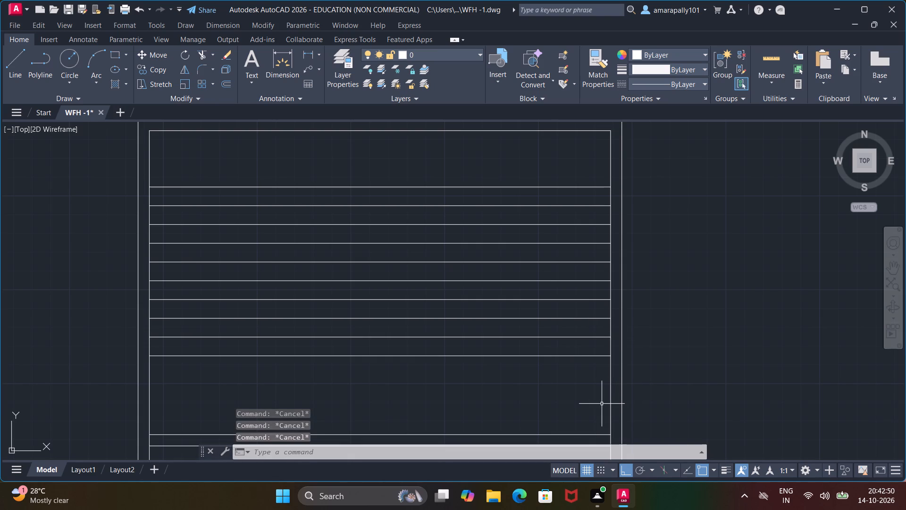
pyautogui.press('Return')
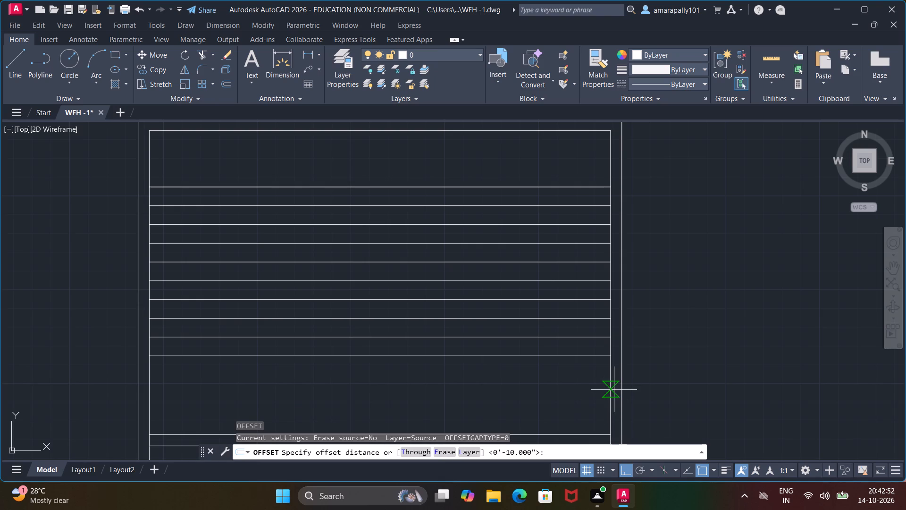
pyautogui.click(611, 390)
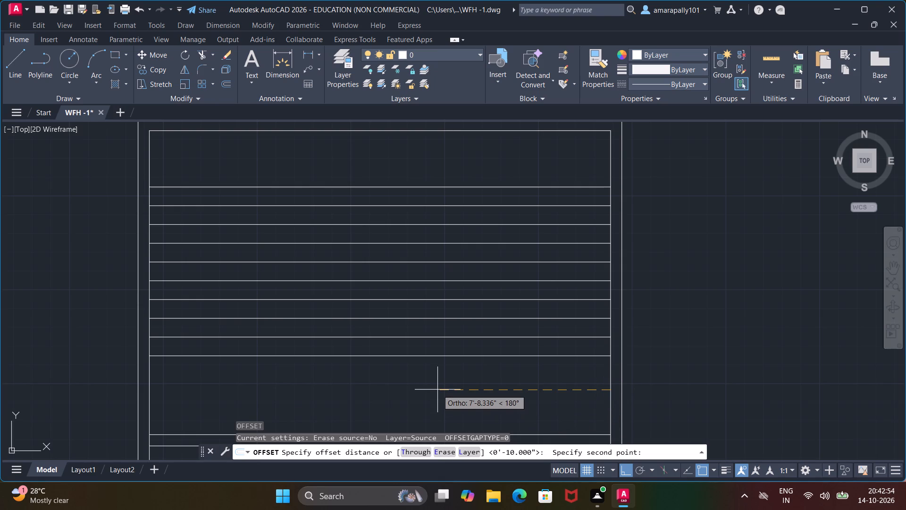
pyautogui.write("7'")
pyautogui.press('Return')
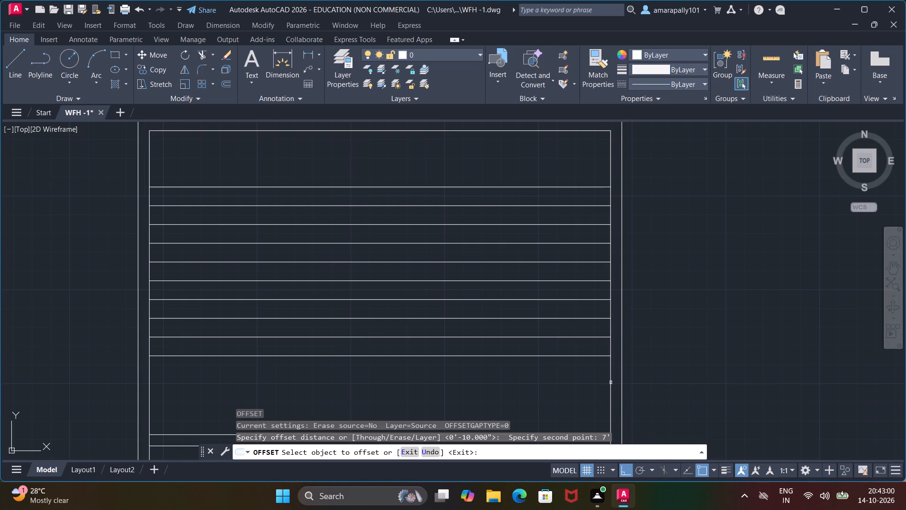
pyautogui.click(610, 382)
pyautogui.click(454, 399)
pyautogui.press('Escape')
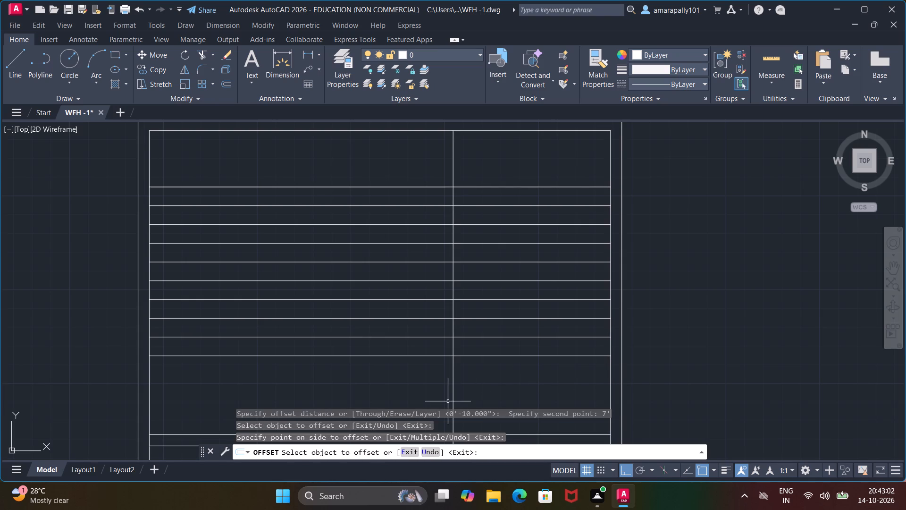
pyautogui.press('Escape')
pyautogui.press('Escape')
pyautogui.press('Escape')
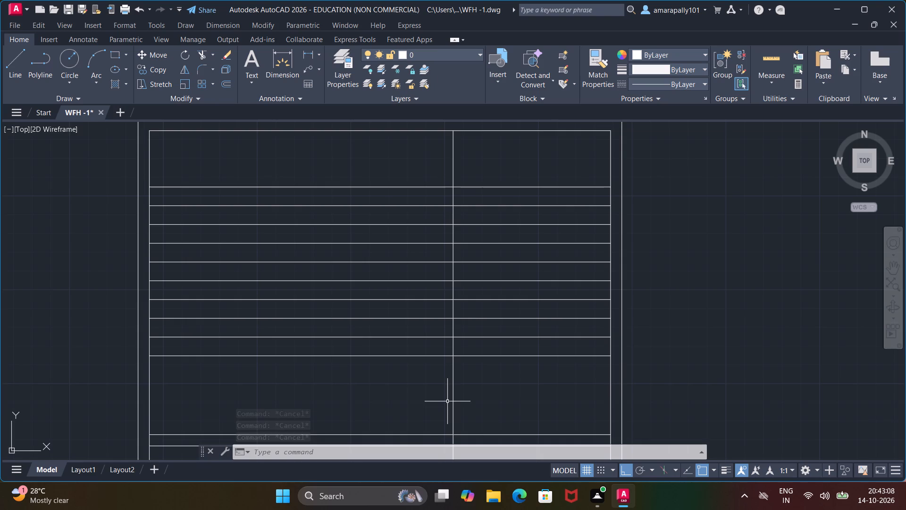
# Offset the new vertical interior line 6" to its left to give the partition wall its thickness.
pyautogui.press('o')
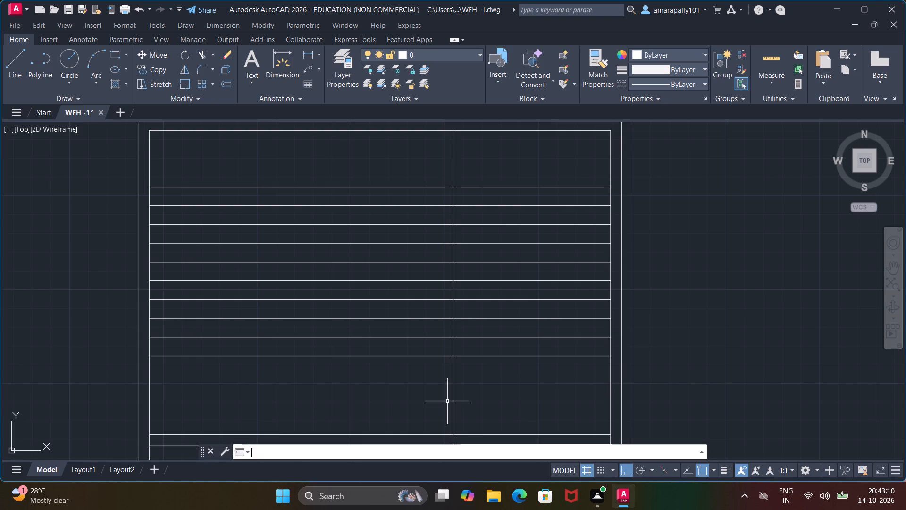
pyautogui.press('Return')
pyautogui.press('6')
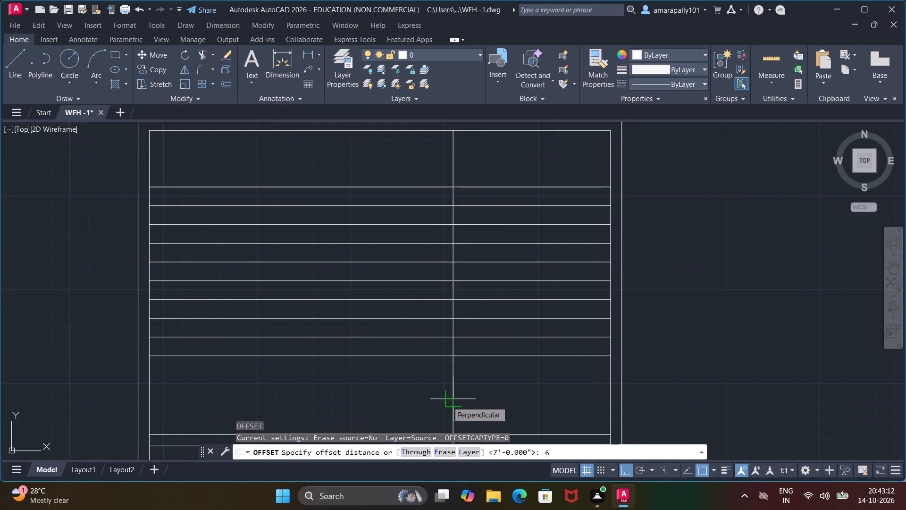
pyautogui.hotkey('shift', '"')
pyautogui.press('Return')
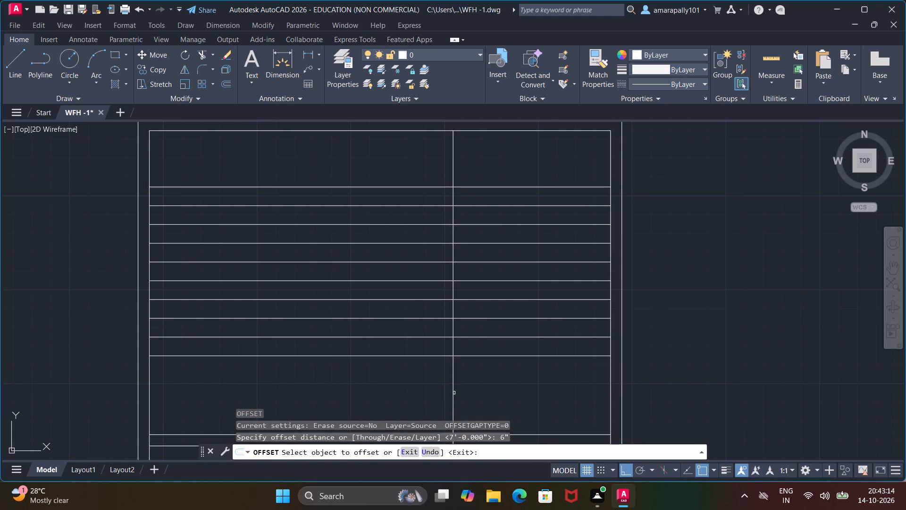
pyautogui.click(453, 393)
pyautogui.click(422, 401)
pyautogui.scroll(-5, 422, 400)
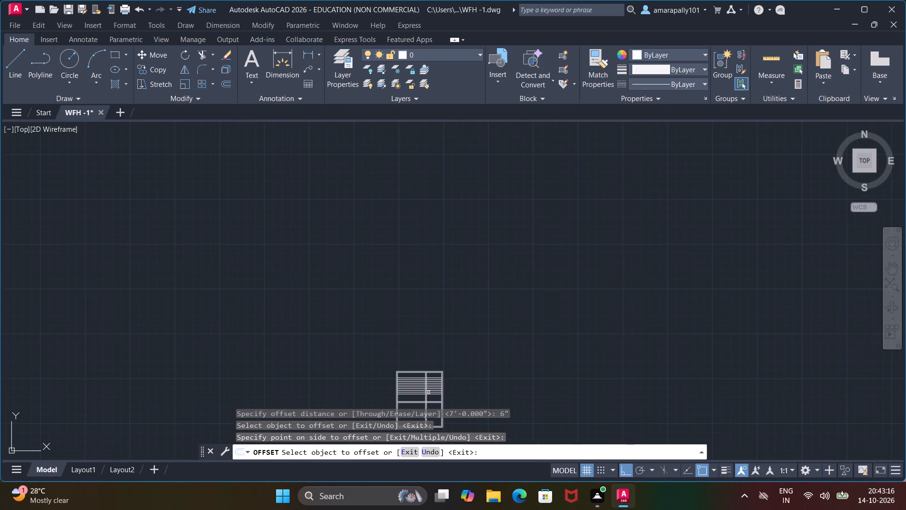
pyautogui.scroll(3, 436, 389)
pyautogui.moveTo(411, 415); pyautogui.dragTo(433, 286, button='middle')
pyautogui.scroll(-6, 435, 282)
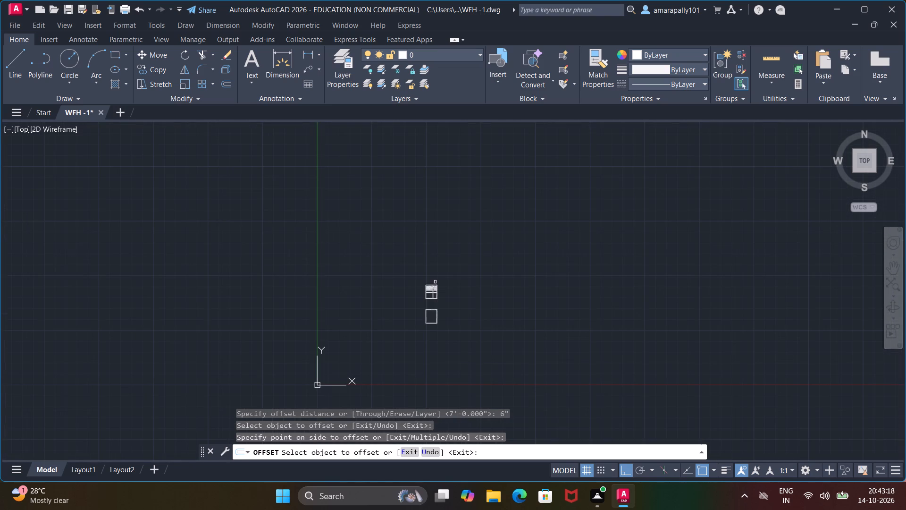
pyautogui.scroll(4, 434, 303)
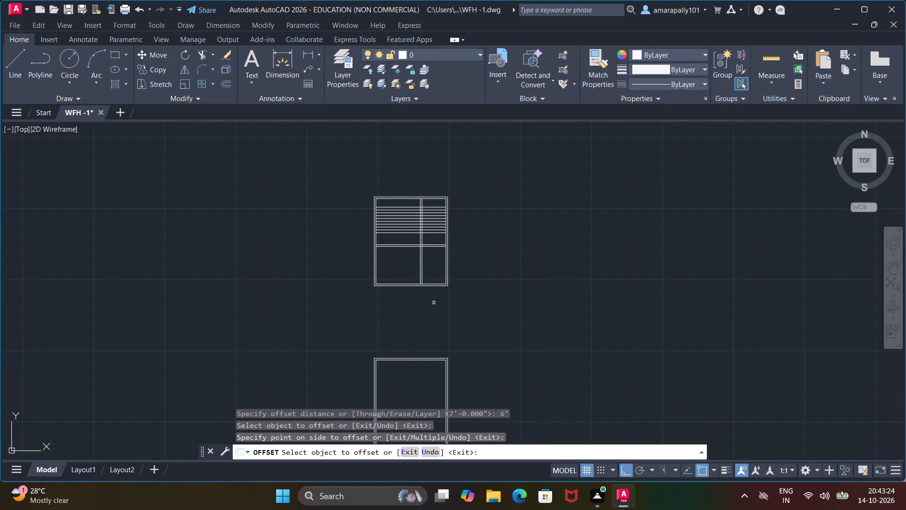
pyautogui.press('Escape')
pyautogui.press('Escape')
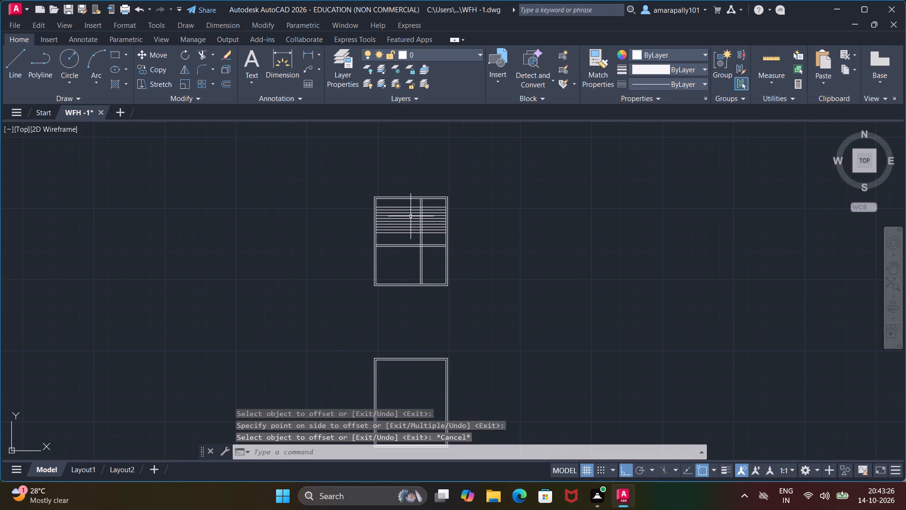
pyautogui.press('Escape')
pyautogui.press('Escape')
pyautogui.press('Escape')
# Trim away the parts of the ten 10"-spaced horizontal lines that lie left of the vertical partition wall.
pyautogui.write('TR')
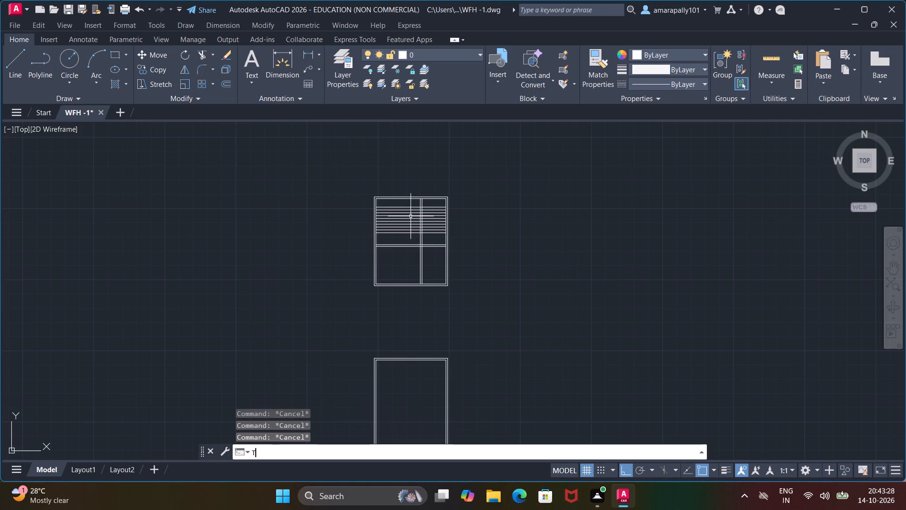
pyautogui.press('Return')
pyautogui.press('Return')
pyautogui.moveTo(401, 206); pyautogui.dragTo(407, 223)
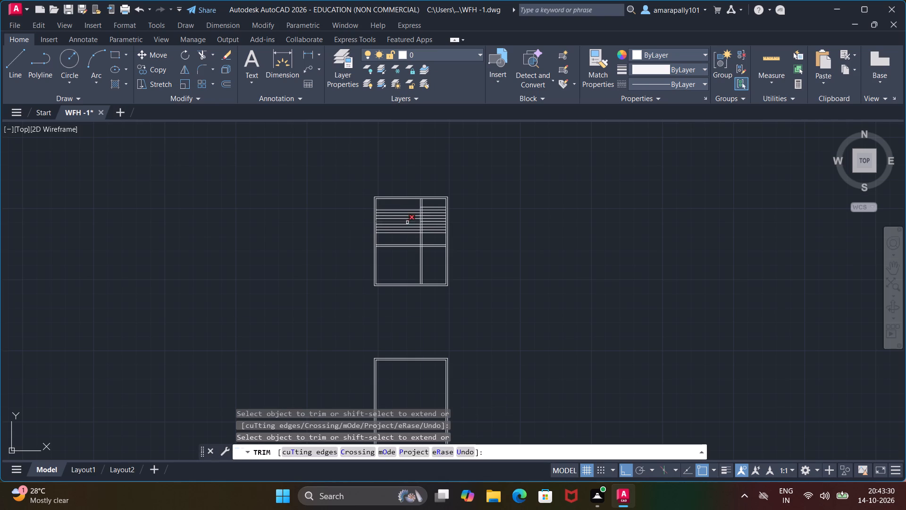
pyautogui.moveTo(407, 223); pyautogui.dragTo(407, 236)
pyautogui.click(403, 210)
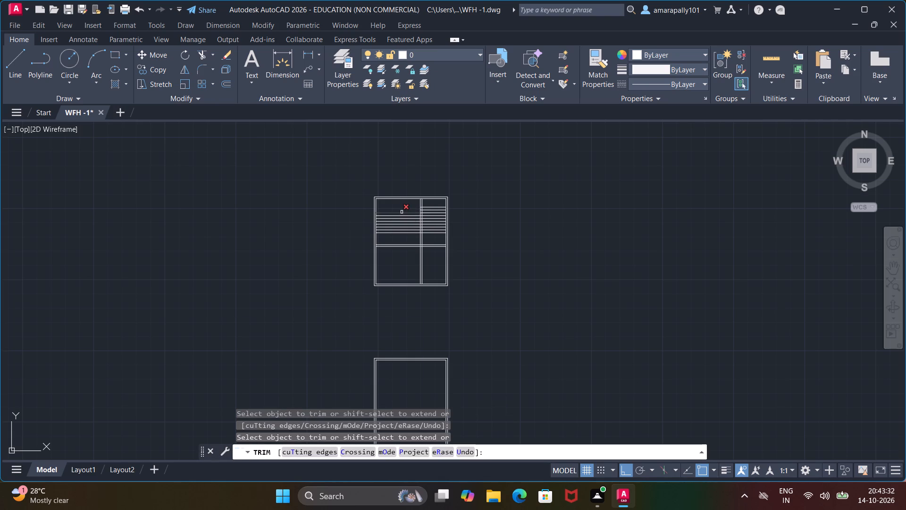
pyautogui.click(402, 212)
pyautogui.click(402, 215)
pyautogui.click(403, 217)
pyautogui.click(402, 220)
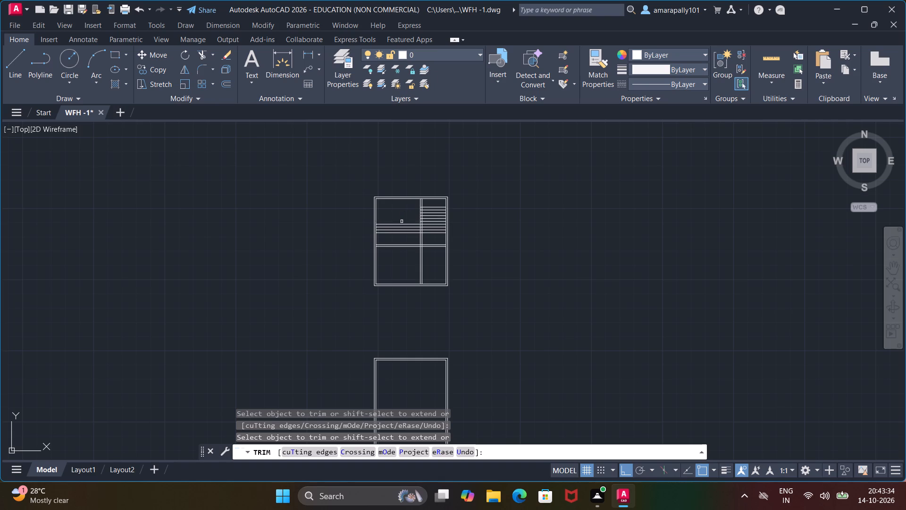
pyautogui.click(402, 223)
pyautogui.click(402, 227)
pyautogui.click(403, 229)
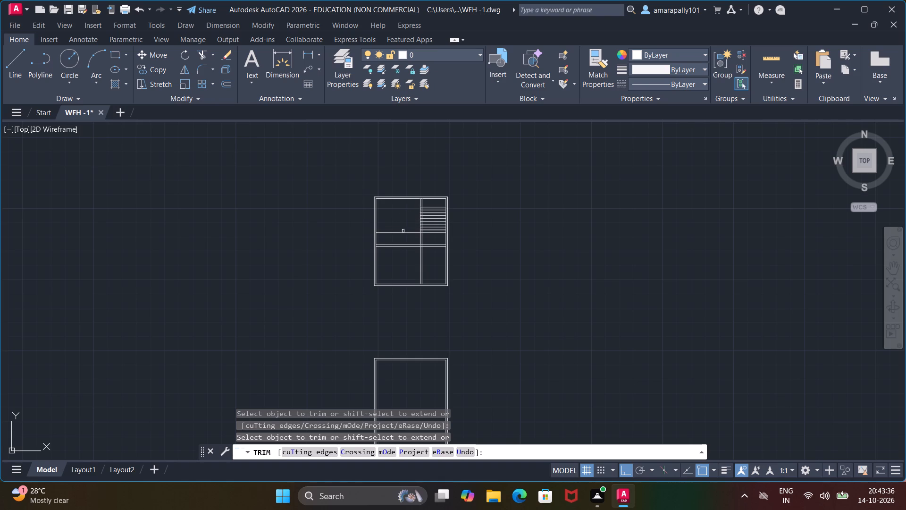
pyautogui.click(403, 231)
pyautogui.scroll(5, 424, 219)
pyautogui.scroll(-2, 417, 212)
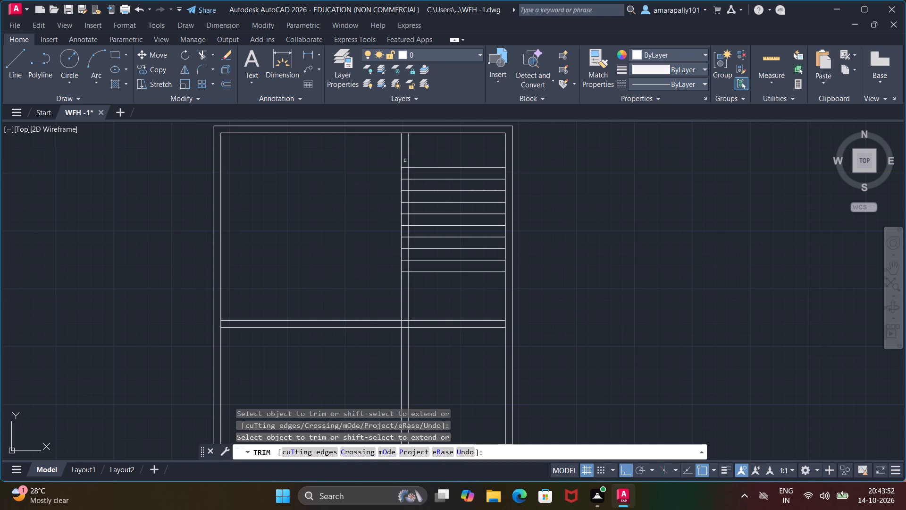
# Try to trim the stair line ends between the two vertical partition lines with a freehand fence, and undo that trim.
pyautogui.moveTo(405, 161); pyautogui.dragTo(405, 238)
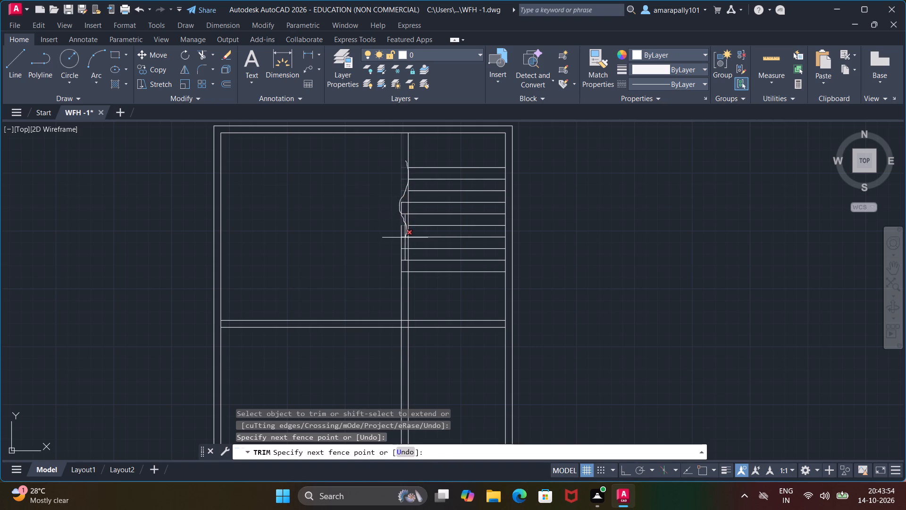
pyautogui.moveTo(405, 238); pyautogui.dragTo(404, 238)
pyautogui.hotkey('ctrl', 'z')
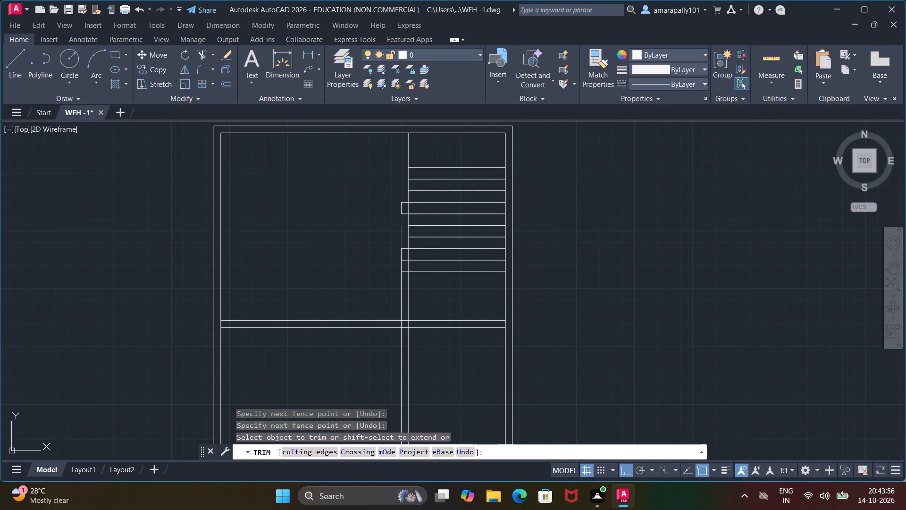
# Trim off the ends of all ten stair lines that lie between the two vertical partition lines, and finish trimming.
pyautogui.scroll(3, 404, 229)
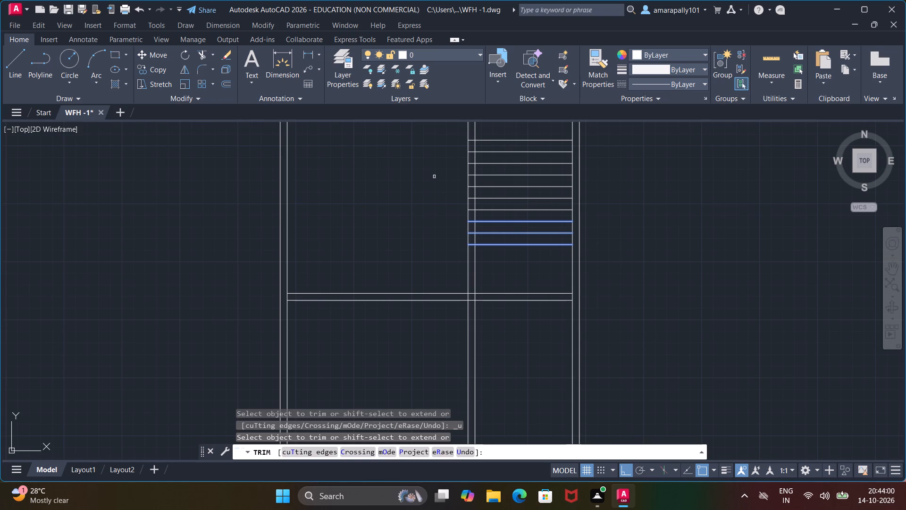
pyautogui.scroll(3, 466, 145)
pyautogui.scroll(-3, 475, 160)
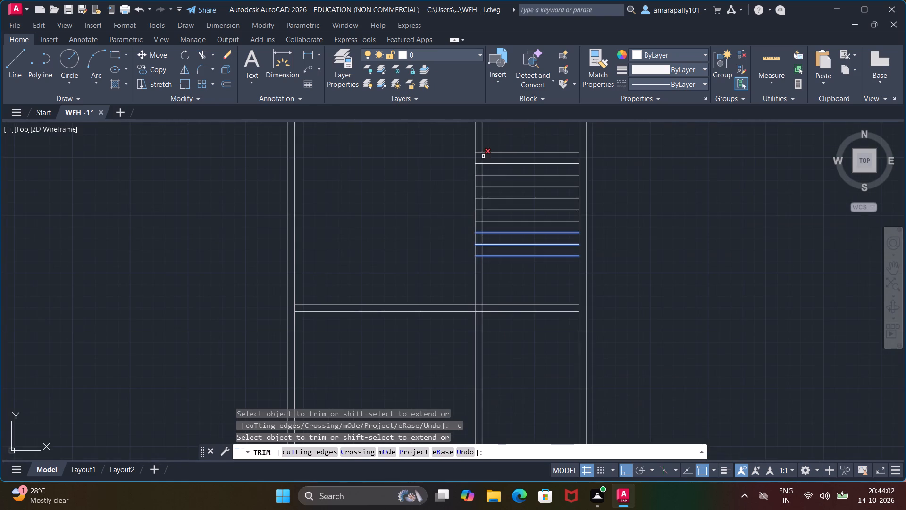
pyautogui.moveTo(479, 153); pyautogui.dragTo(478, 180)
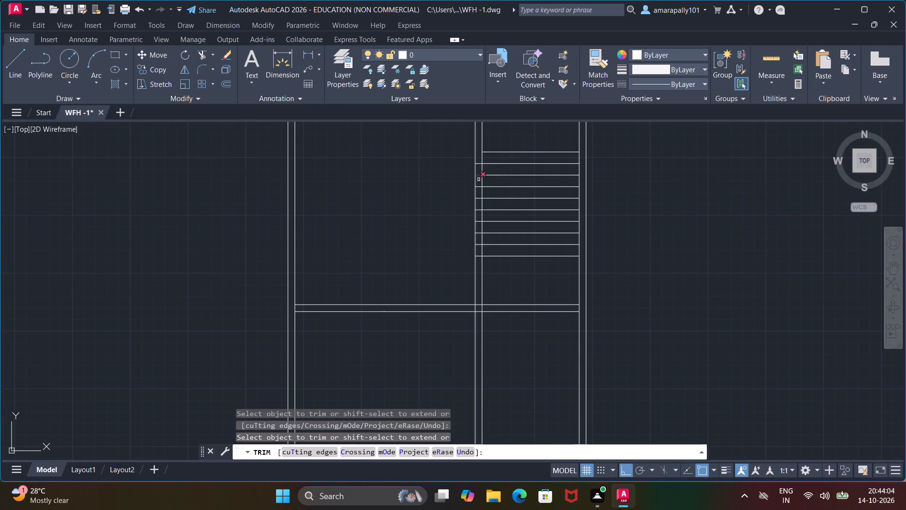
pyautogui.moveTo(478, 180); pyautogui.dragTo(479, 245)
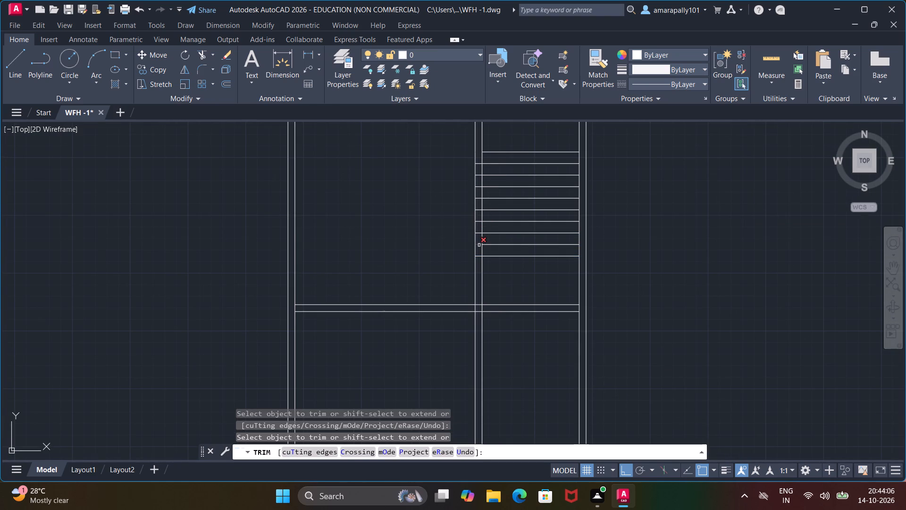
pyautogui.click(479, 245)
pyautogui.click(480, 256)
pyautogui.click(479, 235)
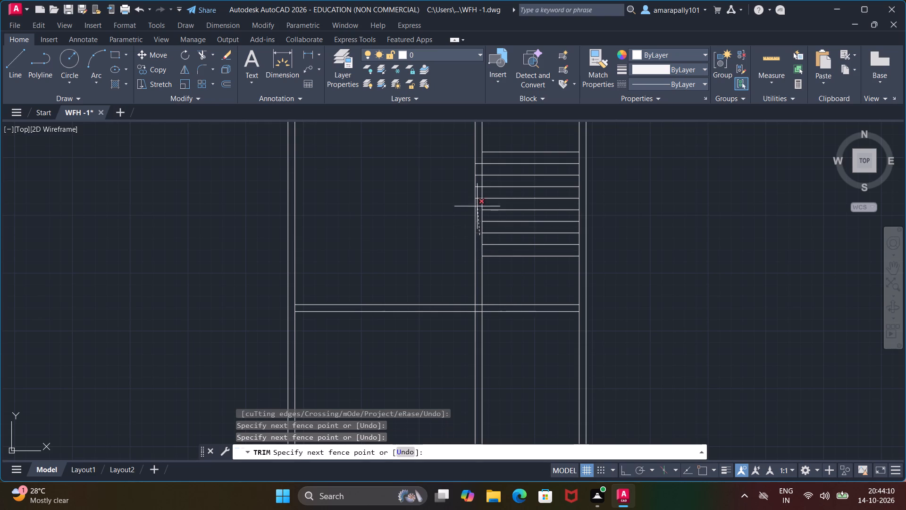
pyautogui.click(478, 156)
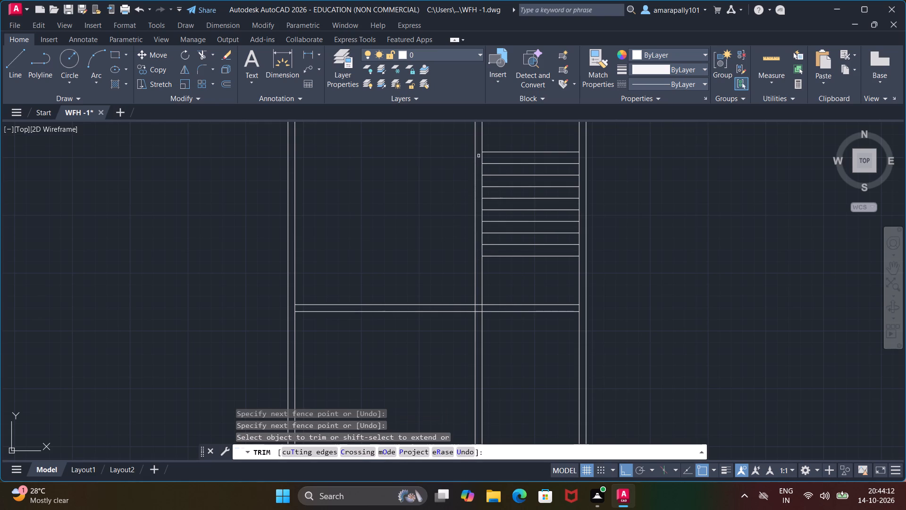
pyautogui.press('Escape')
pyautogui.press('Escape')
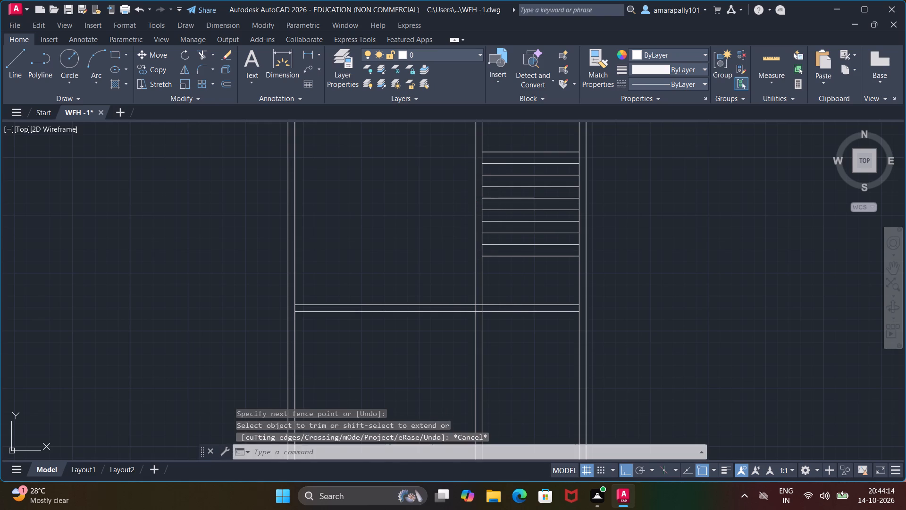
pyautogui.press('Escape')
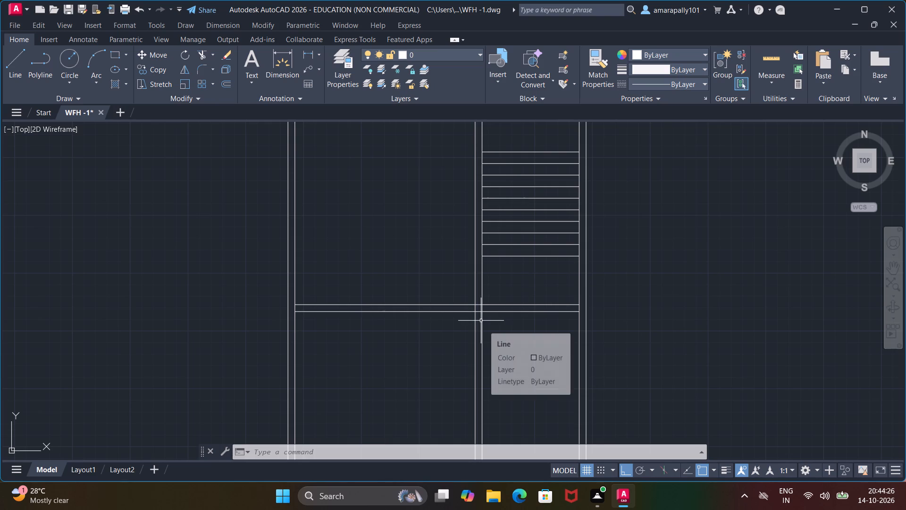
# Trim away the upper line of the horizontal partition wall where it runs left of the vertical partition.
pyautogui.write('TR')
pyautogui.press('Return')
pyautogui.press('Return')
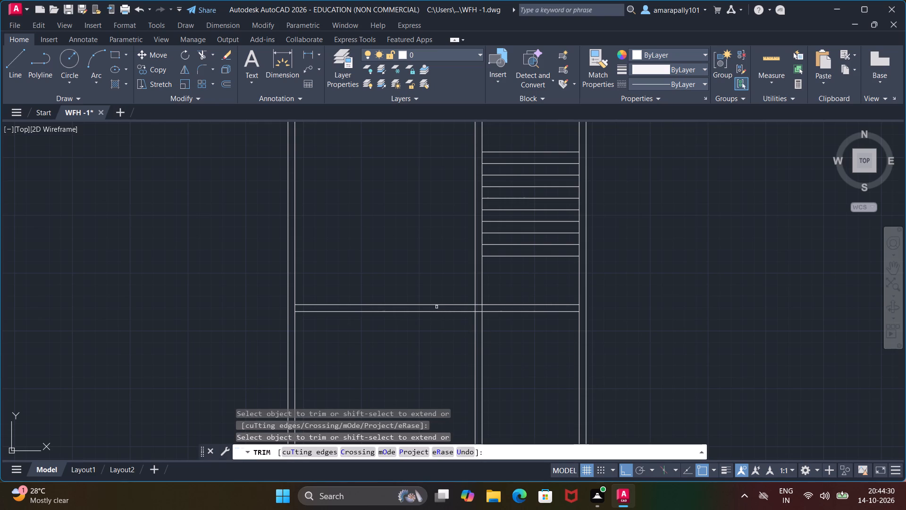
pyautogui.click(436, 305)
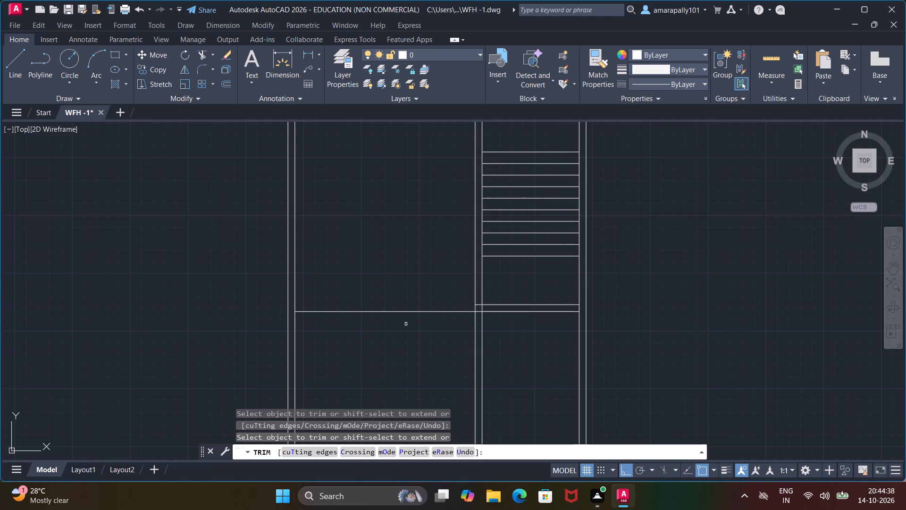
pyautogui.press('Escape')
pyautogui.press('Escape')
pyautogui.press('Escape')
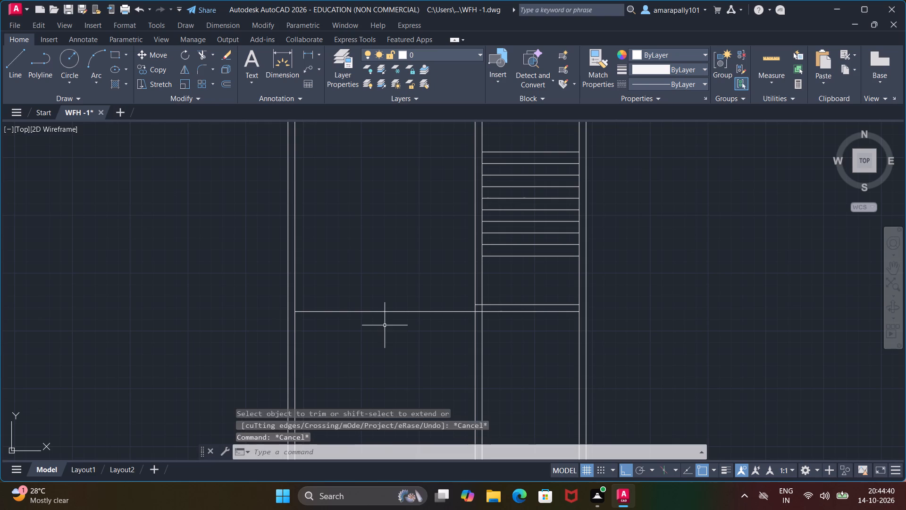
pyautogui.press('Escape')
pyautogui.press('Escape')
pyautogui.press('Escape')
pyautogui.press('Escape')
pyautogui.press('Escape')
pyautogui.press('Escape')
pyautogui.press('Escape')
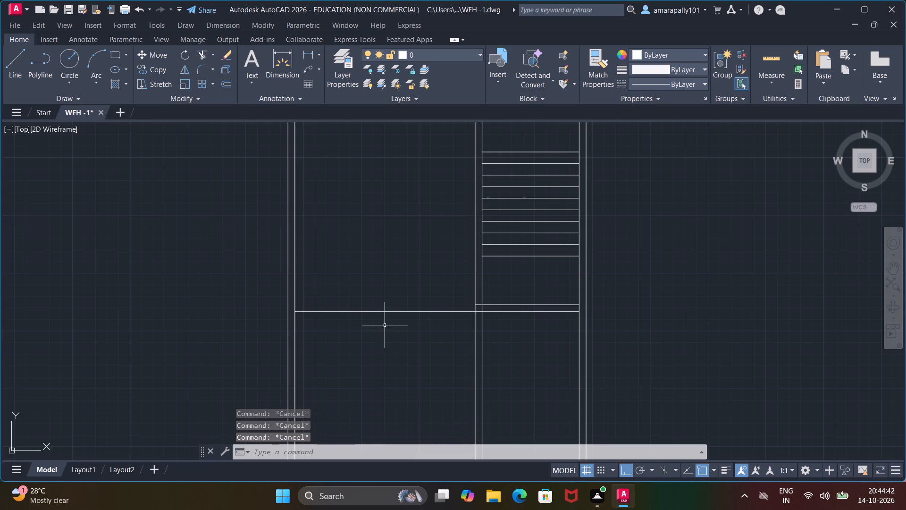
# Offset the remaining full-width horizontal partition line 3'6" downward.
pyautogui.press('o')
pyautogui.write('FF')
pyautogui.press('Return')
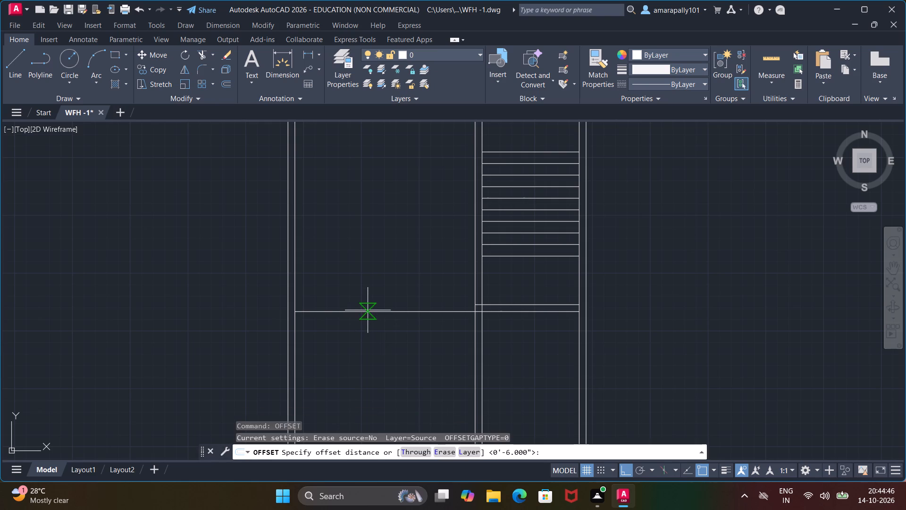
pyautogui.click(366, 313)
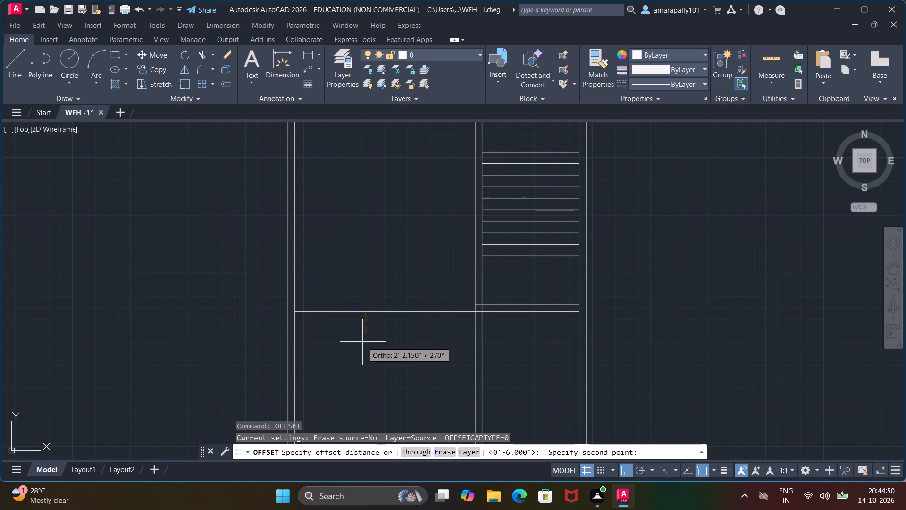
pyautogui.write("3'6")
pyautogui.hotkey('shift', '"')
pyautogui.press('Return')
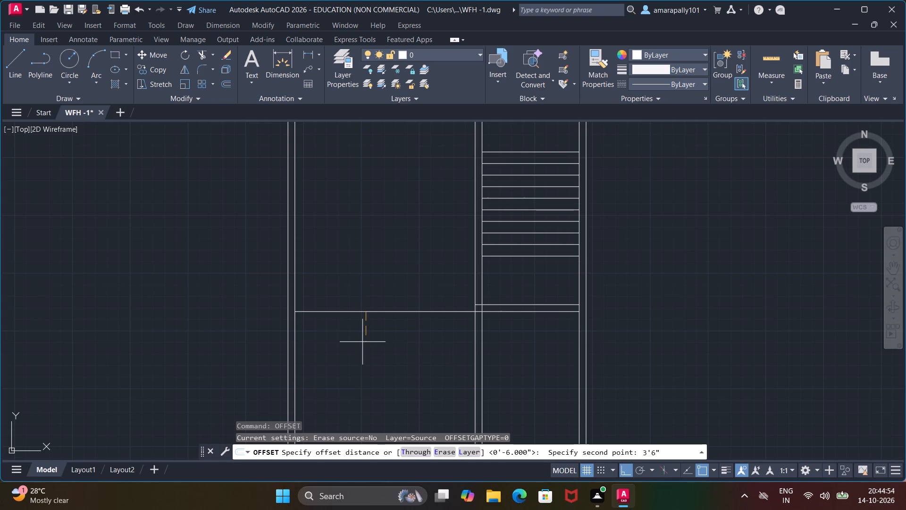
pyautogui.click(381, 312)
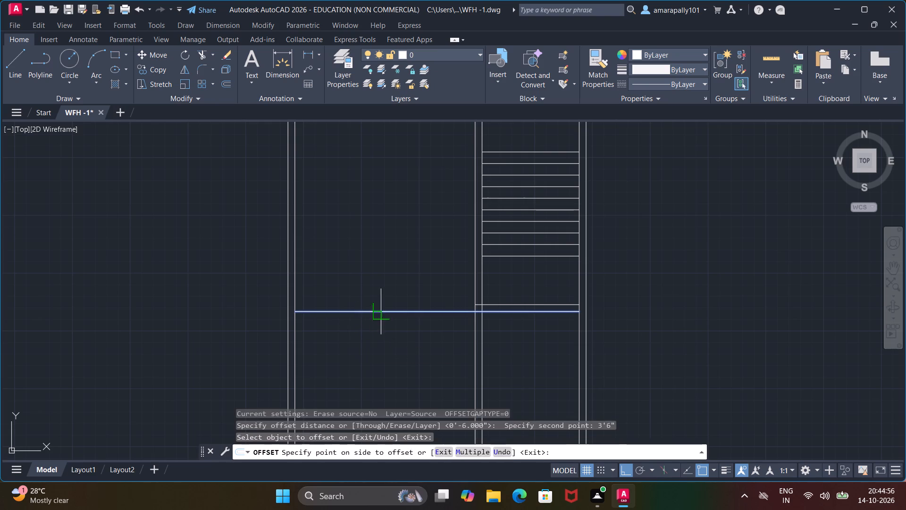
pyautogui.click(379, 341)
pyautogui.scroll(-4, 379, 341)
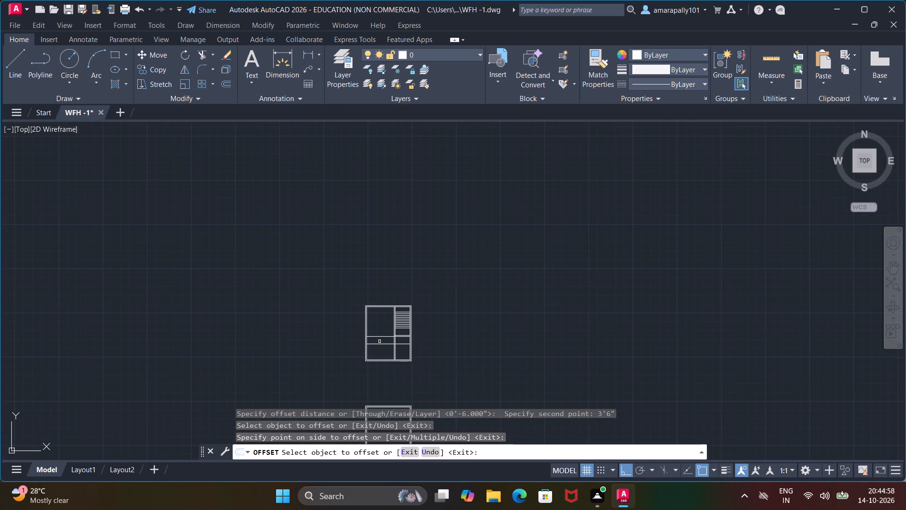
pyautogui.scroll(1, 380, 342)
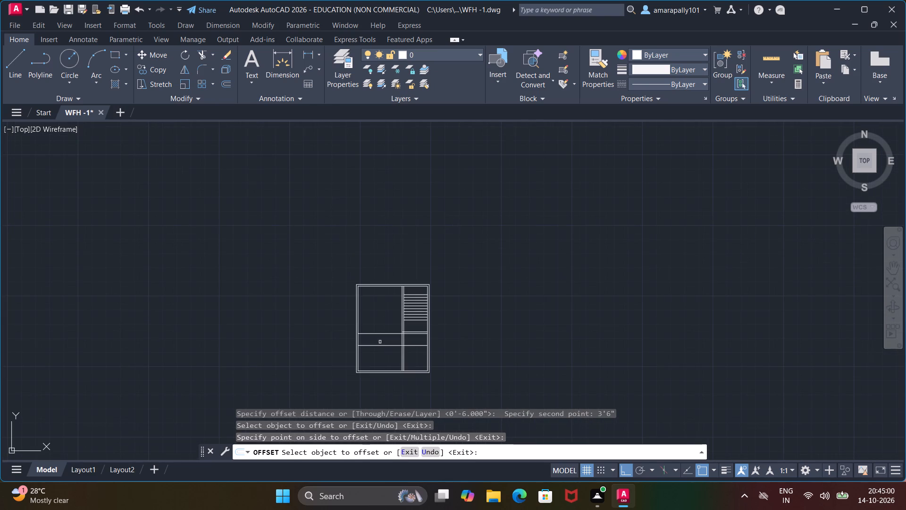
pyautogui.scroll(2, 377, 345)
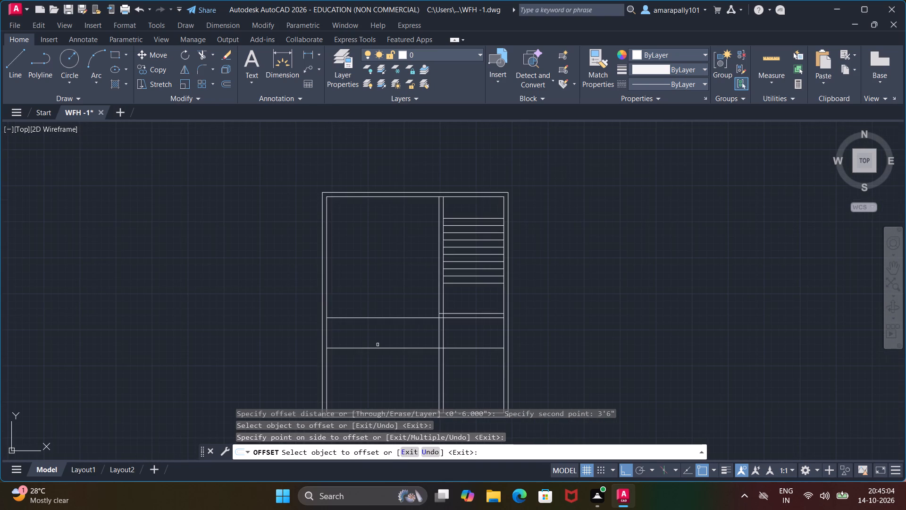
pyautogui.press('Escape')
pyautogui.press('Escape')
pyautogui.press('Escape')
pyautogui.press('Escape')
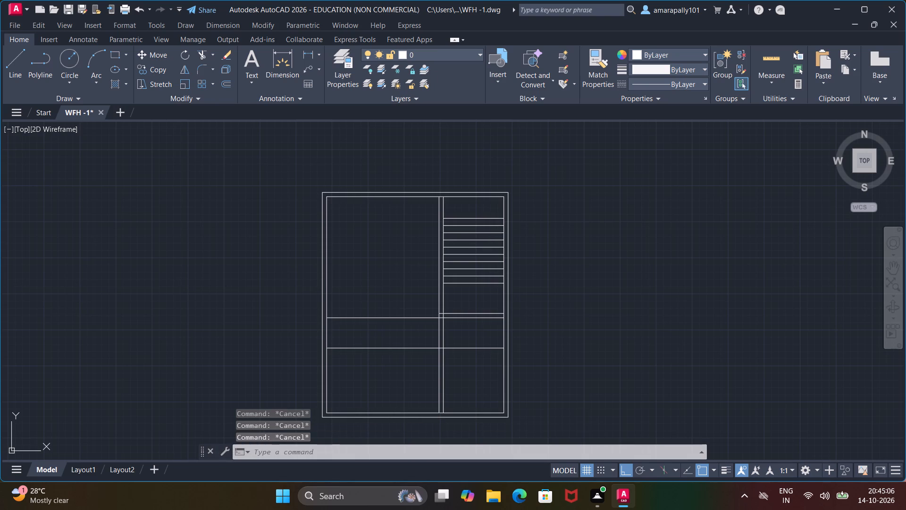
pyautogui.press('Escape')
# Offset the upper outline's inner left wall line 5' inward to the right.
pyautogui.press('o')
pyautogui.press('Return')
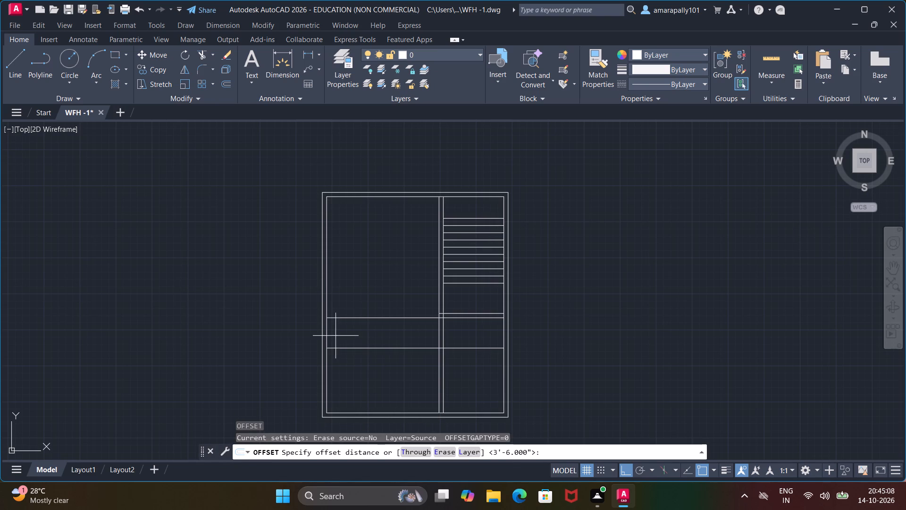
pyautogui.click(332, 336)
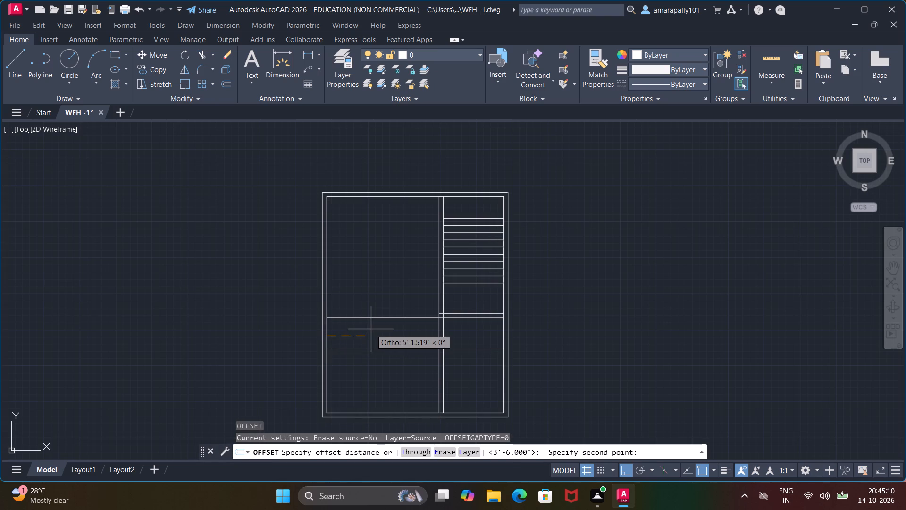
pyautogui.press('5')
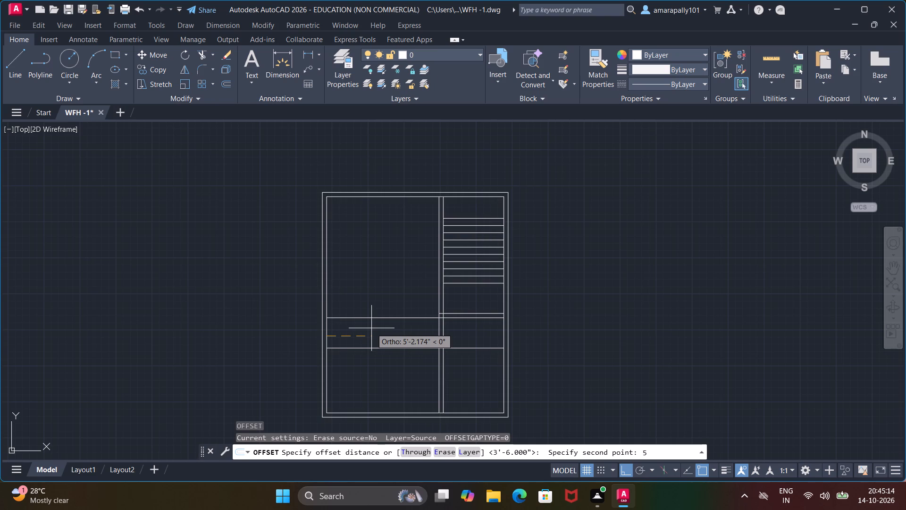
pyautogui.press("'")
pyautogui.press('Return')
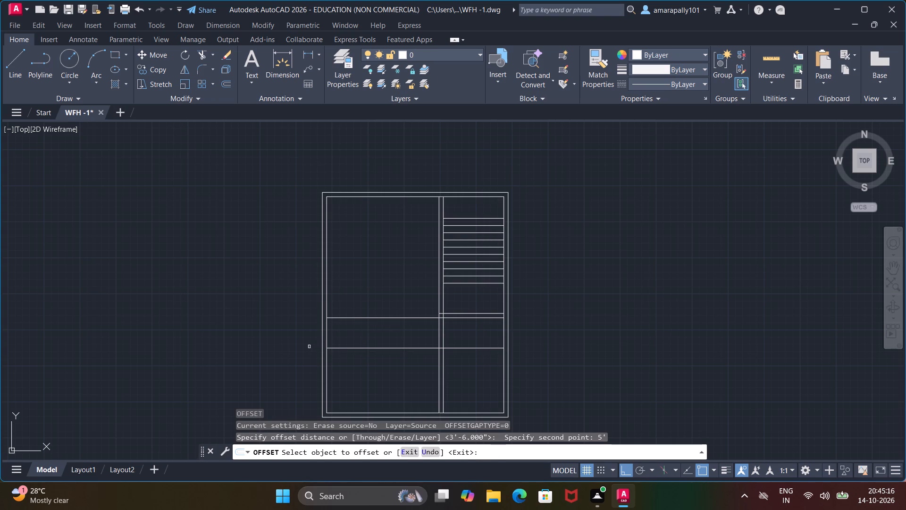
pyautogui.click(327, 332)
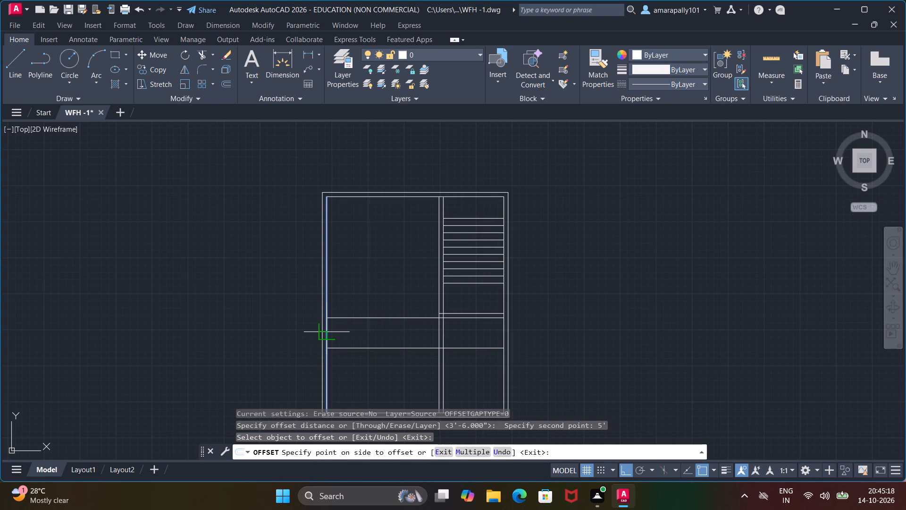
pyautogui.click(365, 330)
pyautogui.press('Escape')
pyautogui.press('Escape')
pyautogui.press('Escape')
pyautogui.press('Escape')
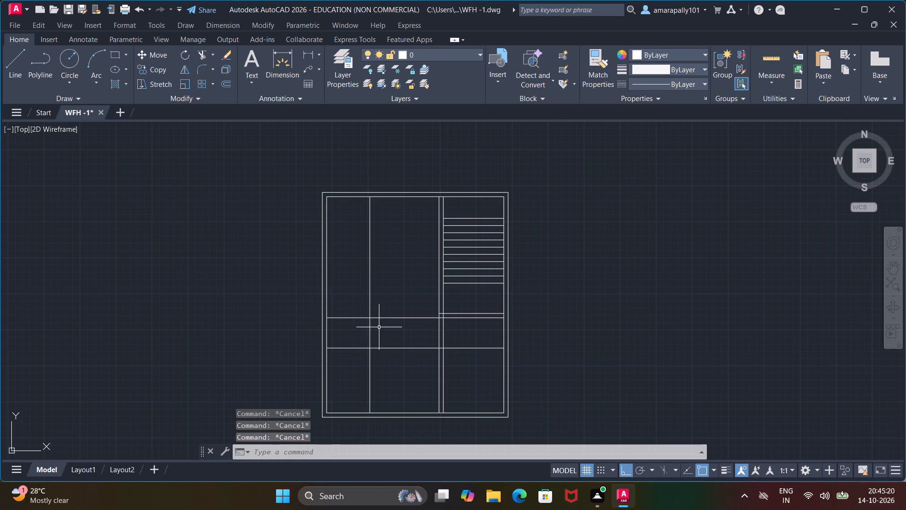
pyautogui.press('Escape')
pyautogui.press('Escape')
pyautogui.press('Escape')
# Trim the new vertical line and the two horizontal lines left of the partition into a 5' by 3'6" rectangle against the left wall.
pyautogui.write('TR')
pyautogui.press('Return')
pyautogui.press('Return')
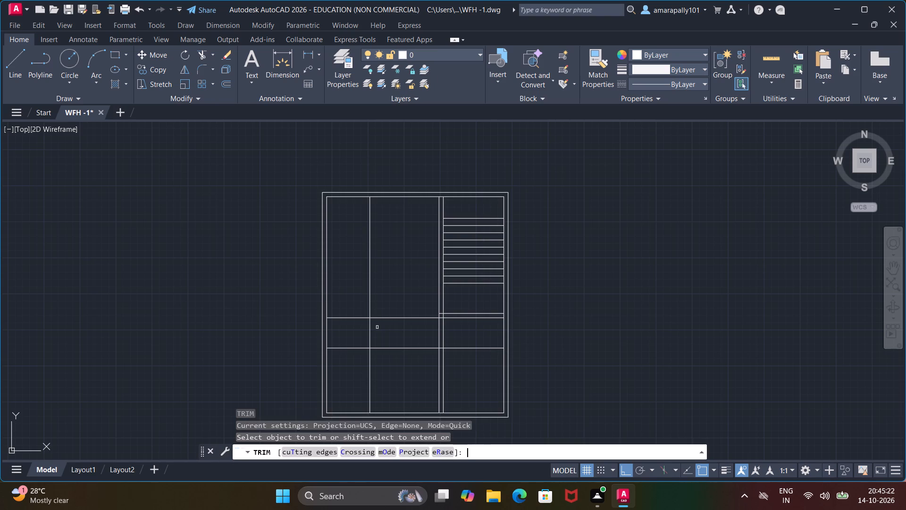
pyautogui.click(370, 305)
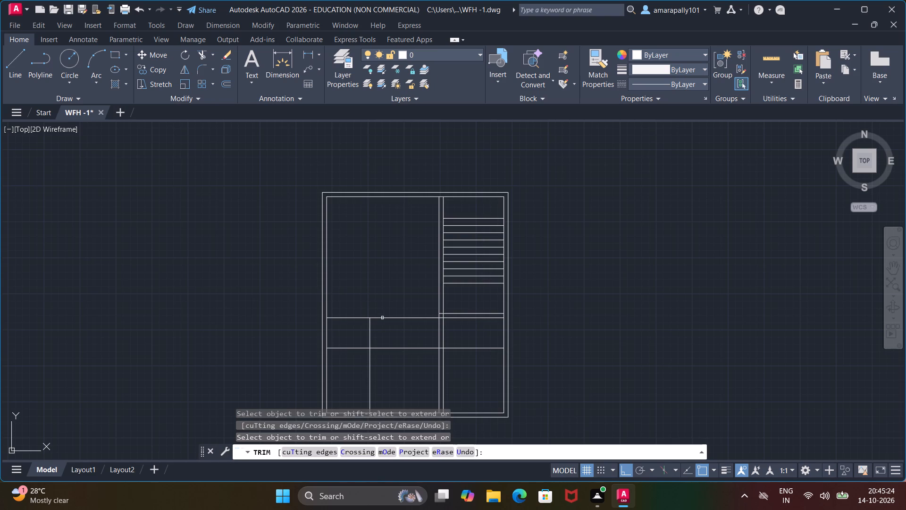
pyautogui.click(382, 318)
pyautogui.click(379, 348)
pyautogui.click(371, 365)
pyautogui.scroll(1, 447, 333)
pyautogui.scroll(-2, 462, 361)
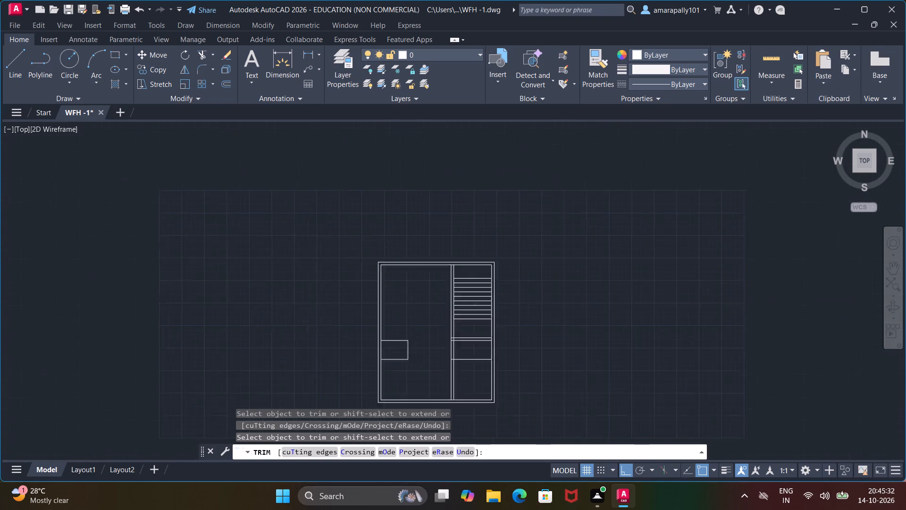
pyautogui.scroll(-1, 462, 361)
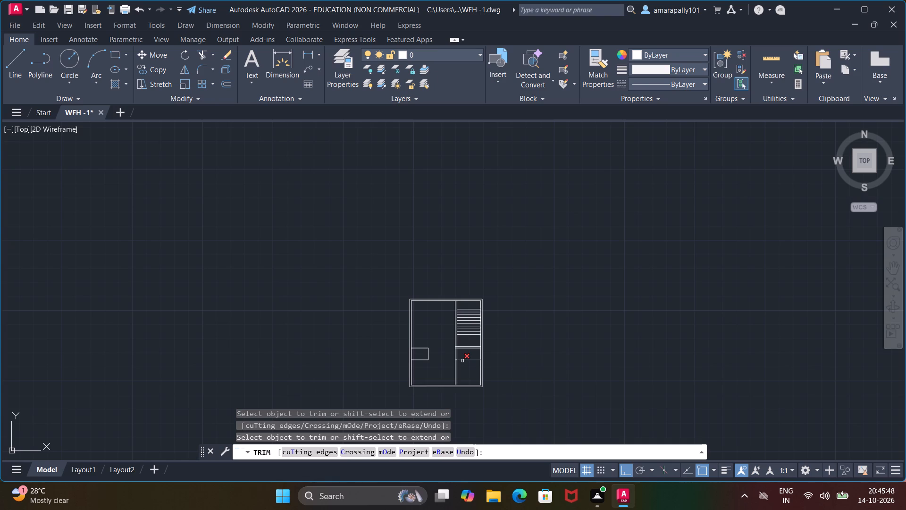
# Offset the inner line of the right wall 5' inward to the left in the plan with the stairs.
pyautogui.press('Escape')
pyautogui.press('Escape')
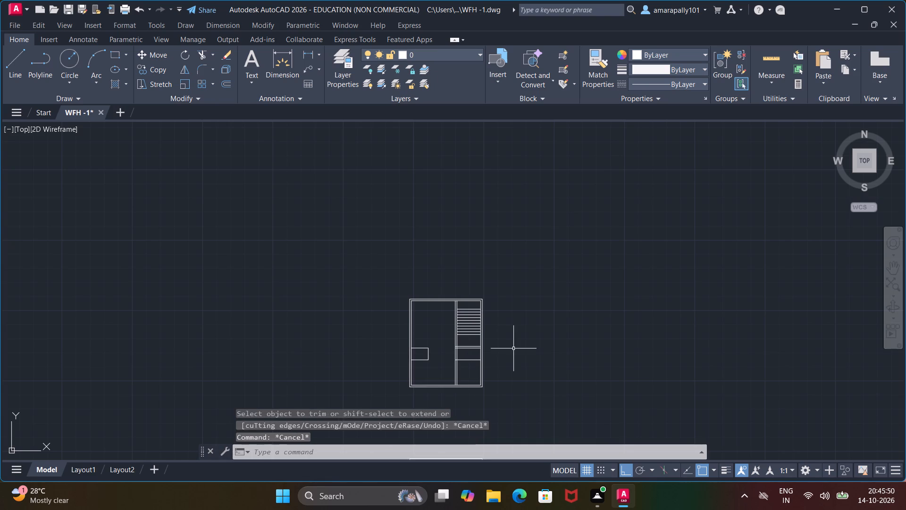
pyautogui.press('Escape')
pyautogui.press('Escape')
pyautogui.scroll(1, 513, 348)
pyautogui.press('Escape')
pyautogui.press('Escape')
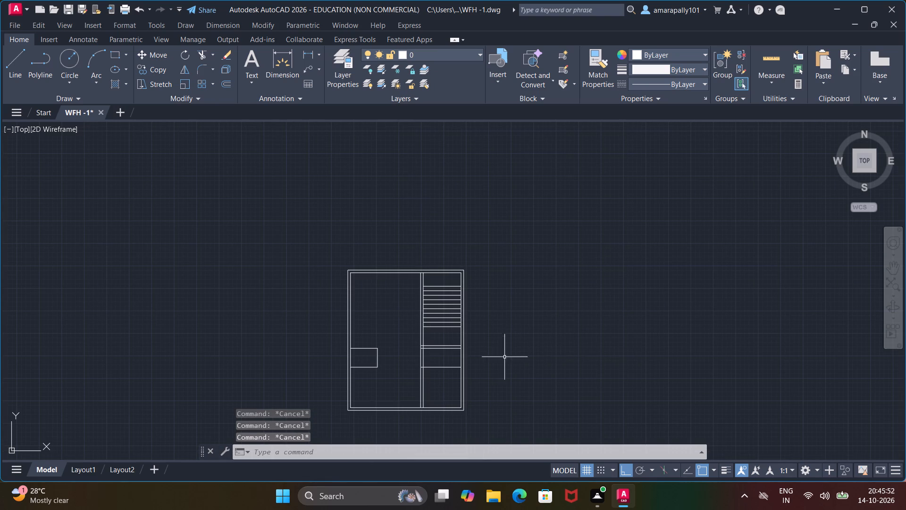
pyautogui.scroll(4, 463, 385)
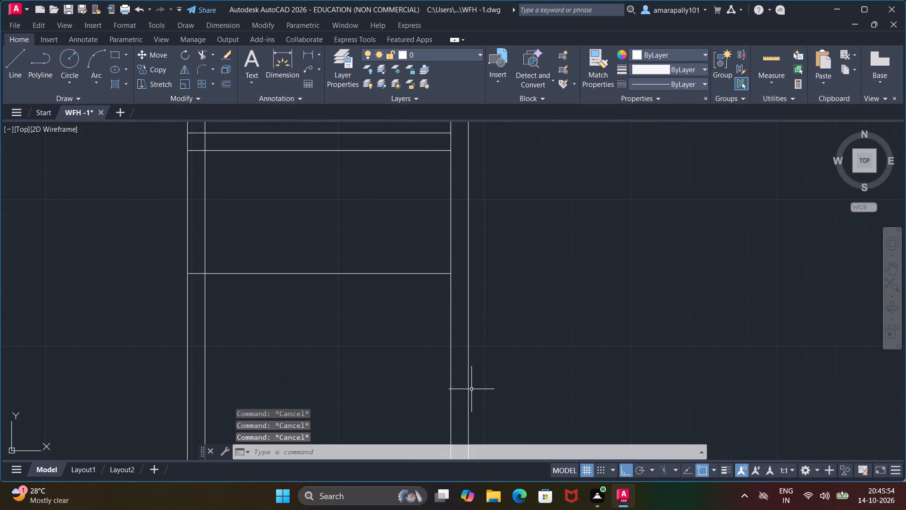
pyautogui.press('o')
pyautogui.press('Return')
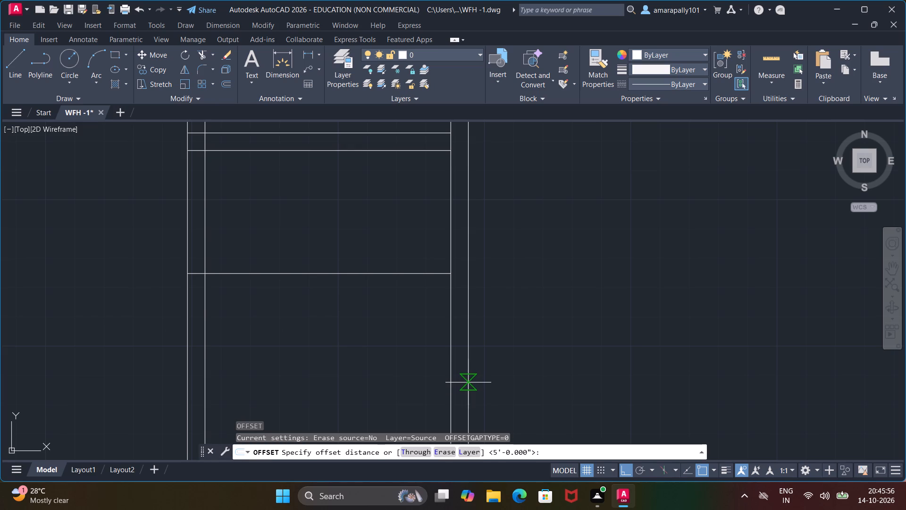
pyautogui.scroll(5, 465, 385)
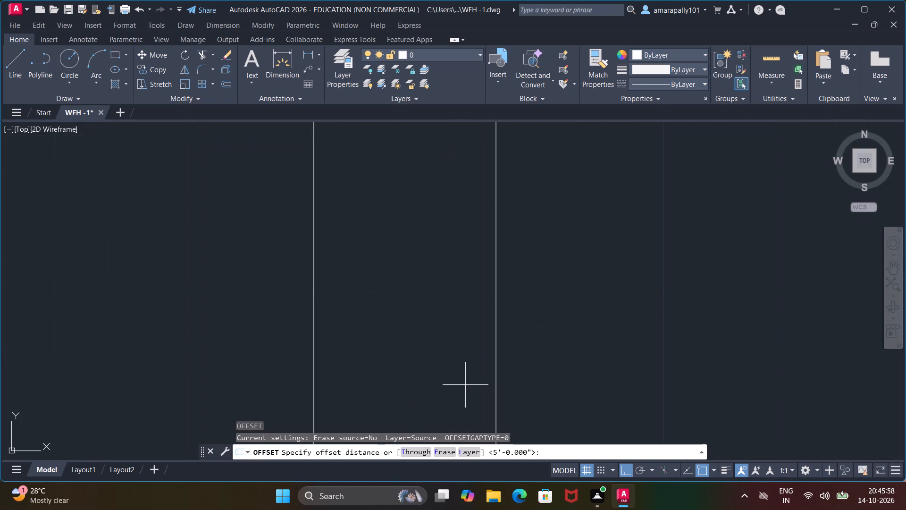
pyautogui.click(496, 376)
pyautogui.scroll(-5, 255, 407)
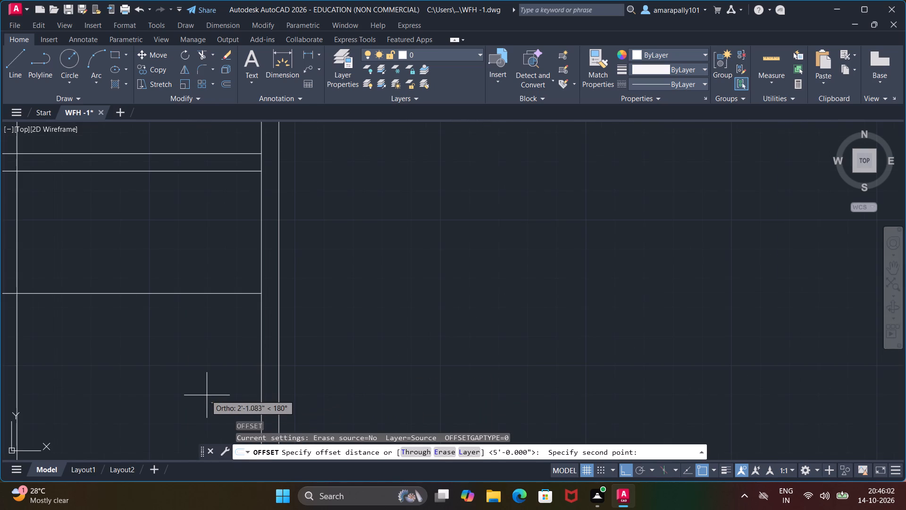
pyautogui.press('5')
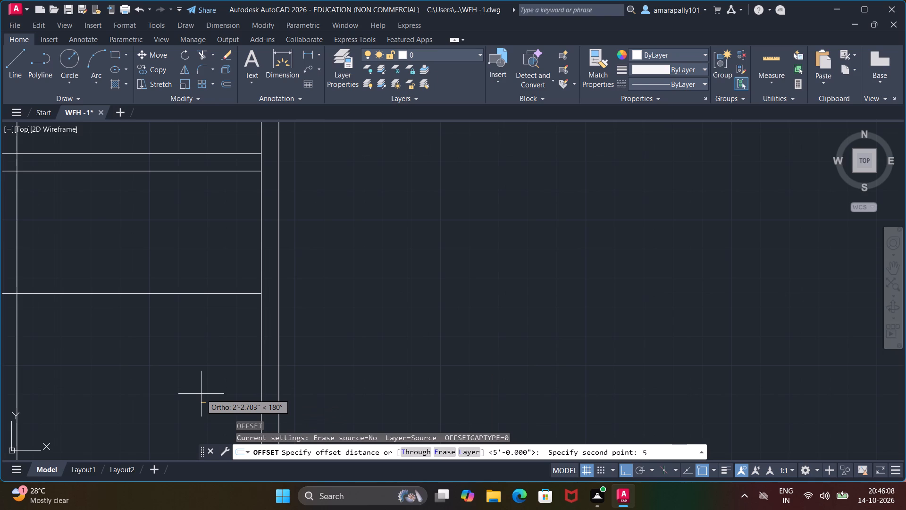
pyautogui.write("5'")
pyautogui.press('BackSpace')
pyautogui.press('BackSpace')
pyautogui.press("'")
pyautogui.press('Return')
pyautogui.scroll(-1, 267, 333)
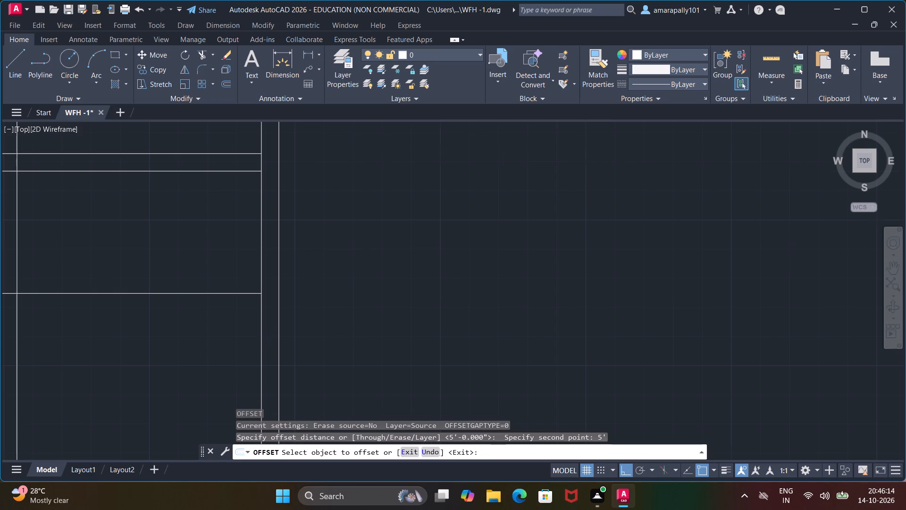
pyautogui.scroll(-3, 267, 333)
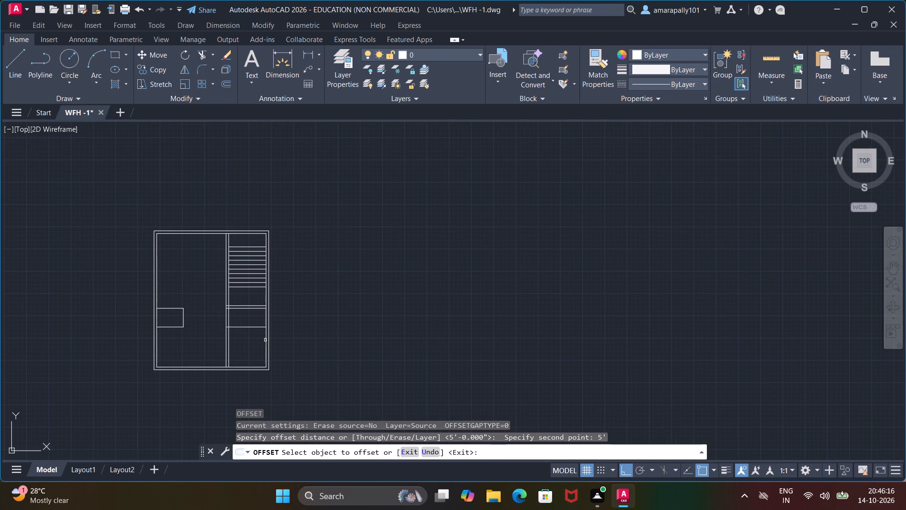
pyautogui.click(265, 340)
pyautogui.click(241, 347)
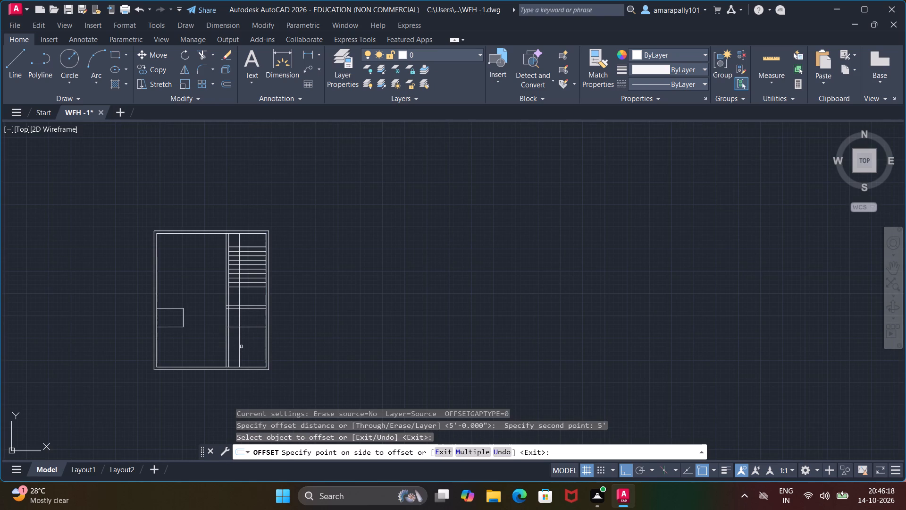
pyautogui.scroll(2, 240, 347)
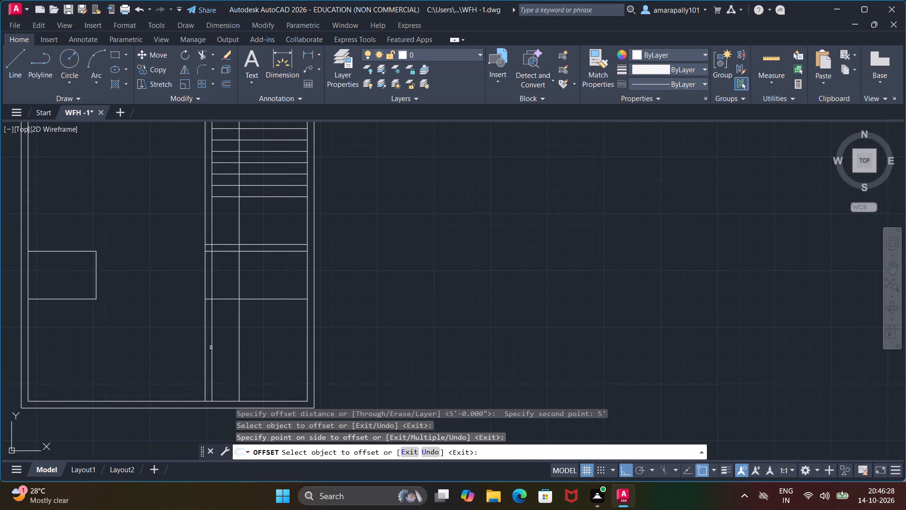
pyautogui.press('Escape')
pyautogui.press('Escape')
pyautogui.press('Escape')
pyautogui.press('Escape')
pyautogui.press('Escape')
pyautogui.press('Escape')
# Trim away the vertical partition's right line below the lower horizontal line, down to the bottom wall.
pyautogui.write('TR')
pyautogui.press('Return')
pyautogui.press('Return')
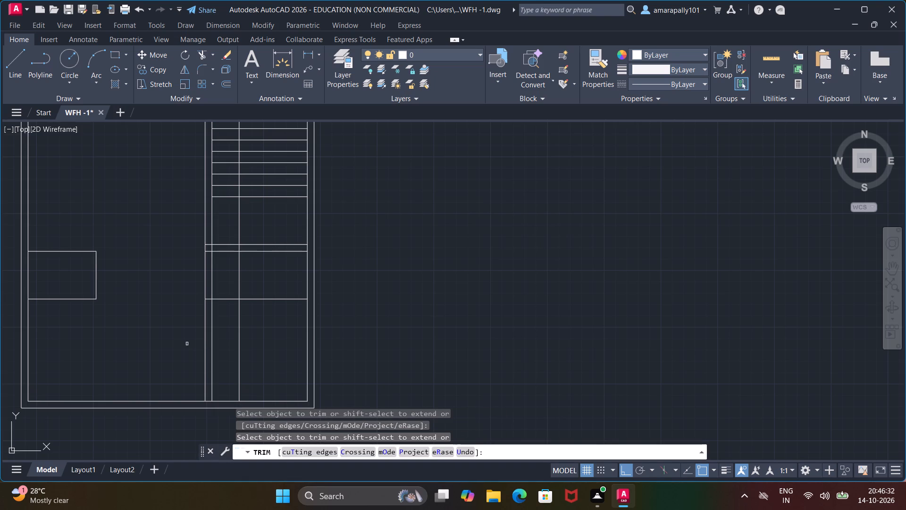
pyautogui.click(213, 345)
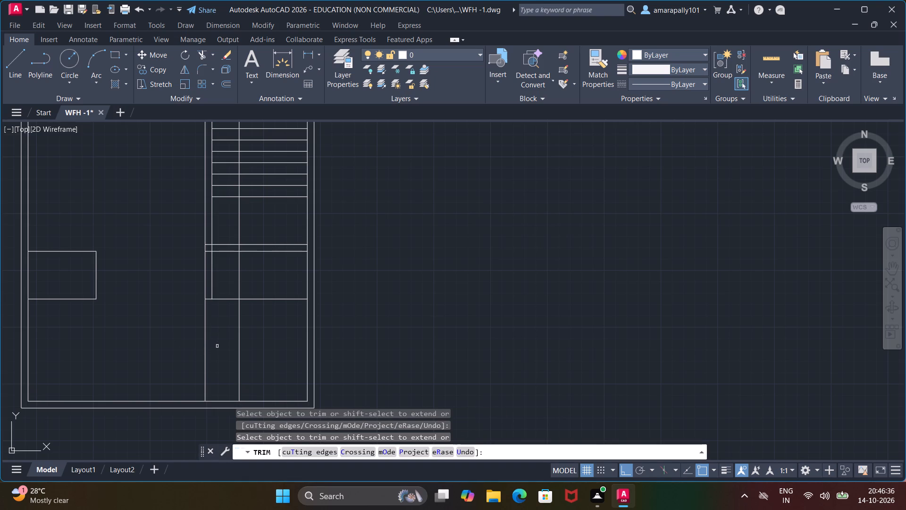
pyautogui.press('Escape')
pyautogui.press('Escape')
pyautogui.press('Escape')
pyautogui.press('Escape')
pyautogui.press('Escape')
pyautogui.press('Escape')
pyautogui.press('Escape')
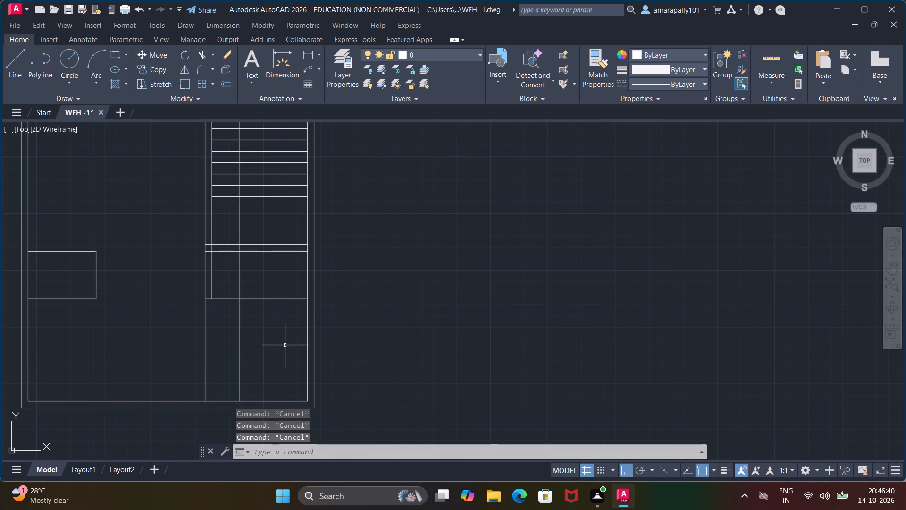
# Offset the outer line of the right wall 5' inward to the left, pairing it with the previous offset line.
pyautogui.press('o')
pyautogui.press('Return')
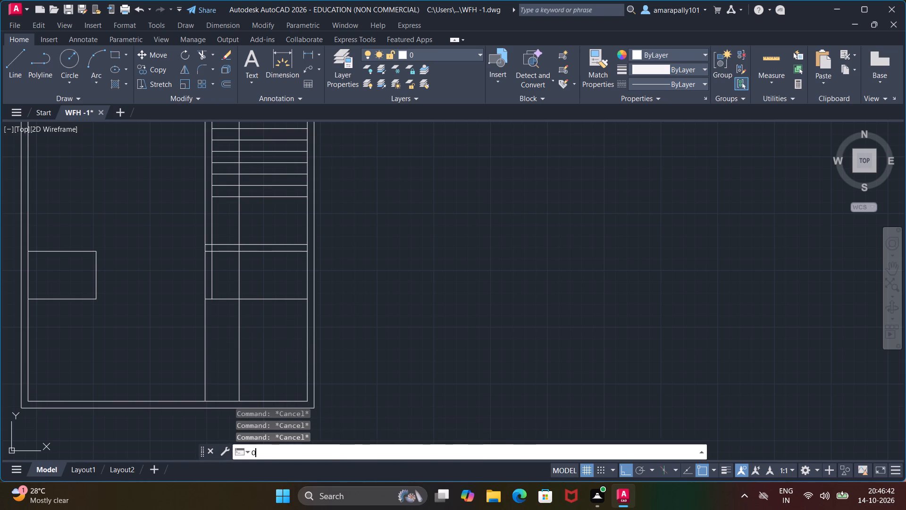
pyautogui.click(316, 349)
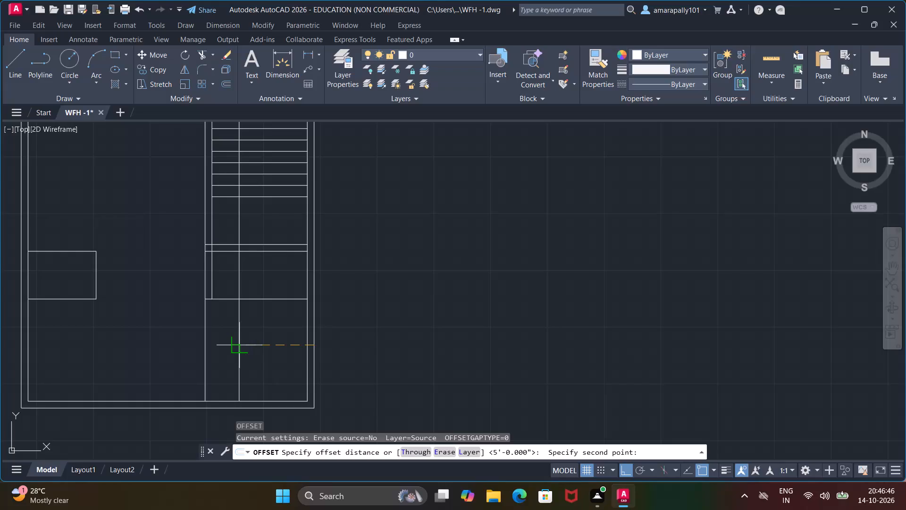
pyautogui.press('5')
pyautogui.press("'")
pyautogui.press('Return')
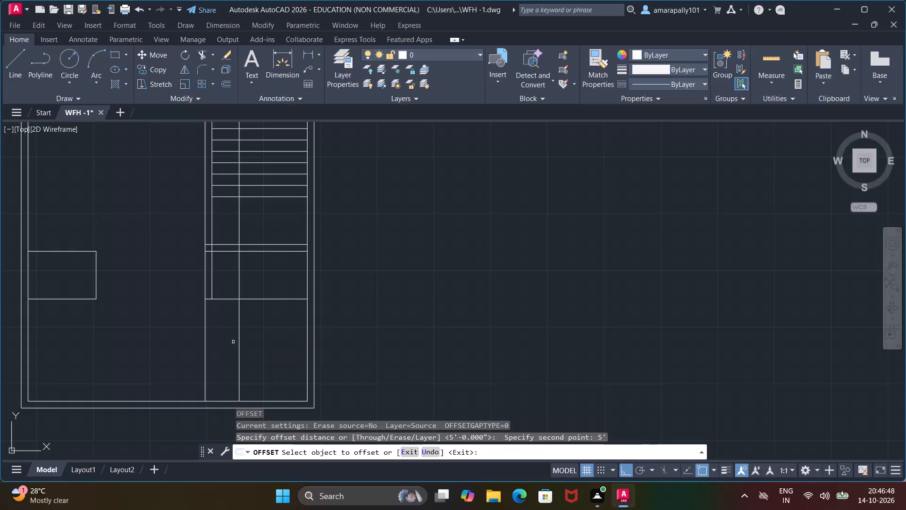
pyautogui.click(313, 353)
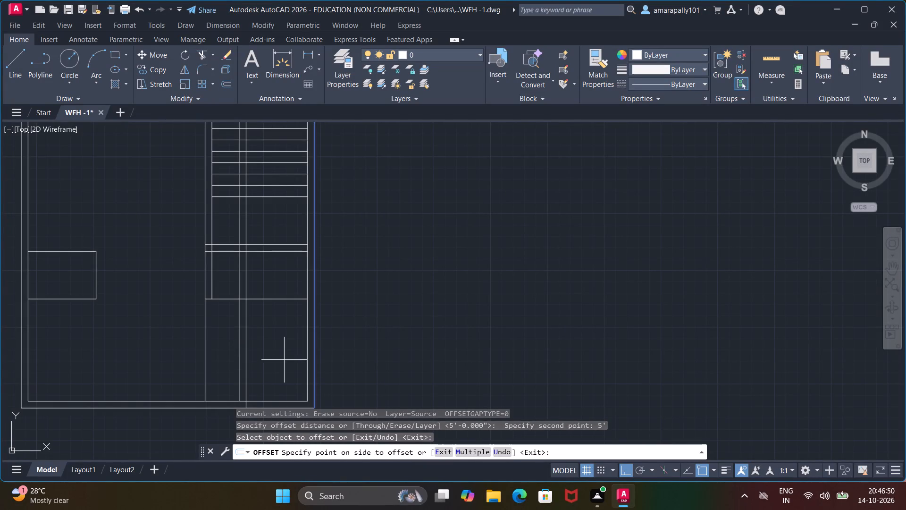
pyautogui.click(282, 361)
pyautogui.press('Escape')
pyautogui.press('Escape')
pyautogui.scroll(1, 209, 357)
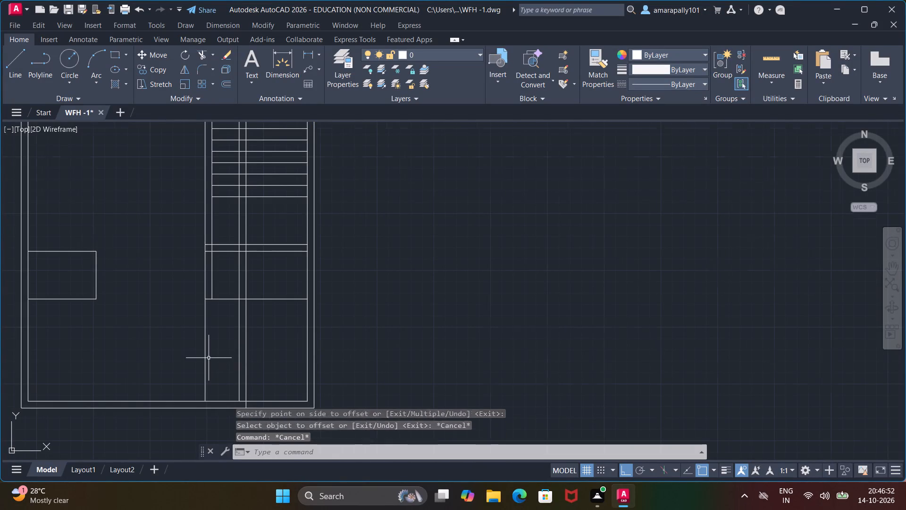
pyautogui.press('Escape')
pyautogui.scroll(2, 209, 357)
pyautogui.press('Escape')
pyautogui.press('Escape')
pyautogui.scroll(-5, 238, 337)
pyautogui.press('Escape')
pyautogui.press('Escape')
pyautogui.press('Escape')
pyautogui.press('Escape')
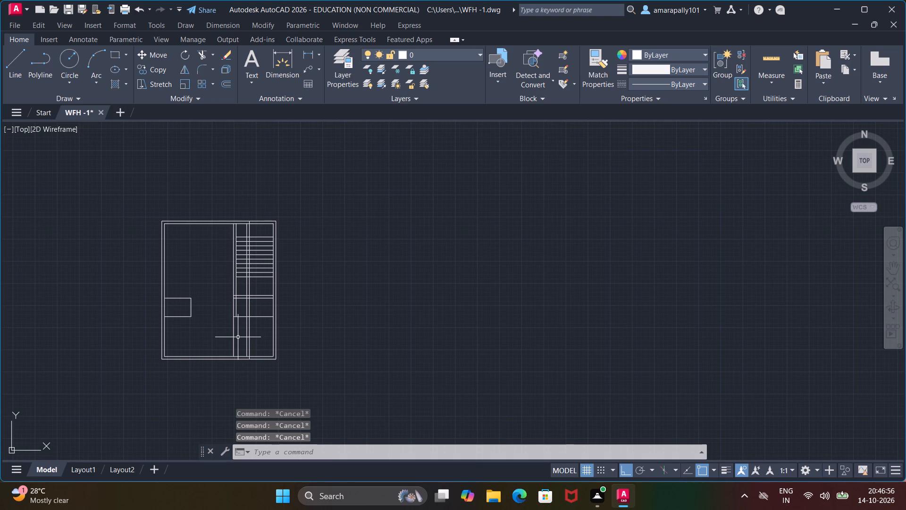
# Trim the new wall's junction with the horizontal partition and remove its two lines between the partition and the lowest stair line.
pyautogui.press('t')
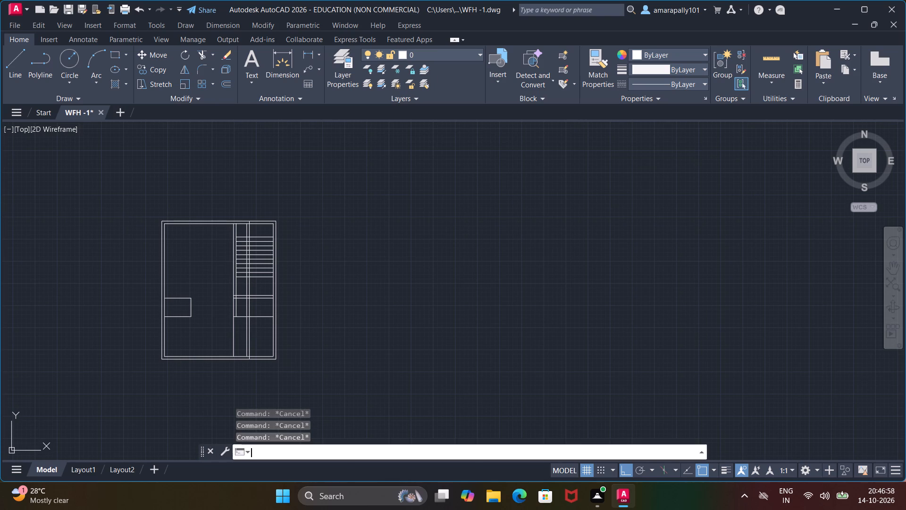
pyautogui.press('r')
pyautogui.press('Return')
pyautogui.press('Return')
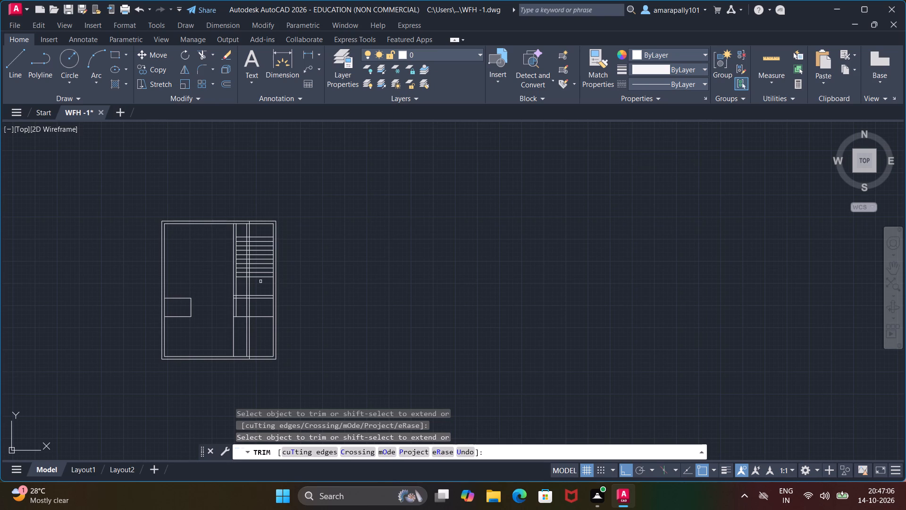
pyautogui.scroll(3, 259, 280)
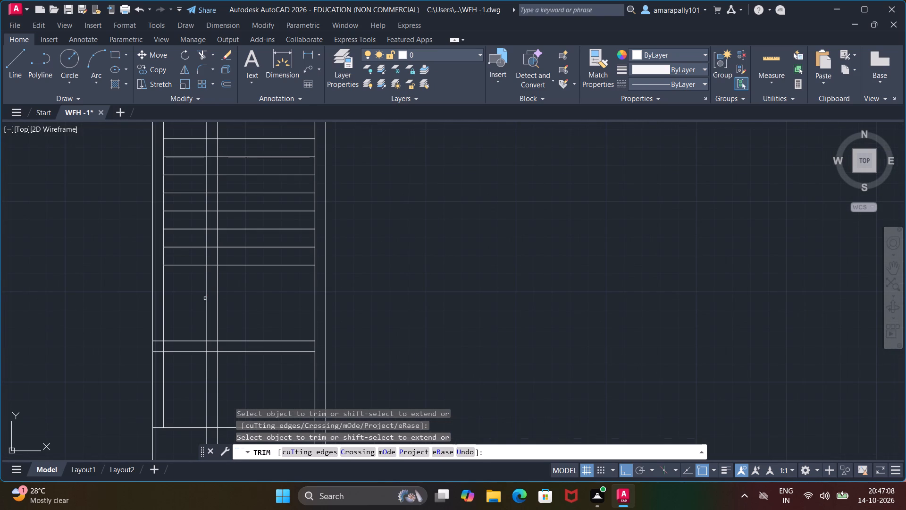
pyautogui.click(208, 348)
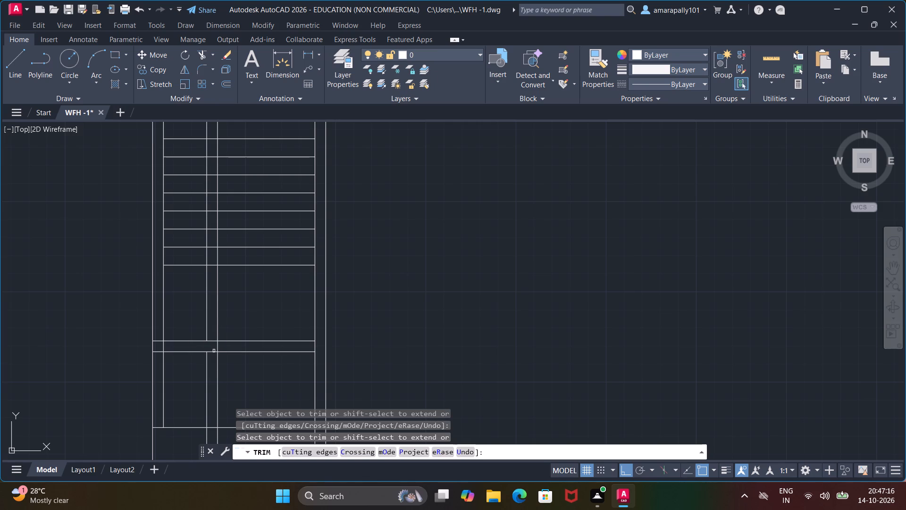
pyautogui.click(215, 351)
pyautogui.click(206, 330)
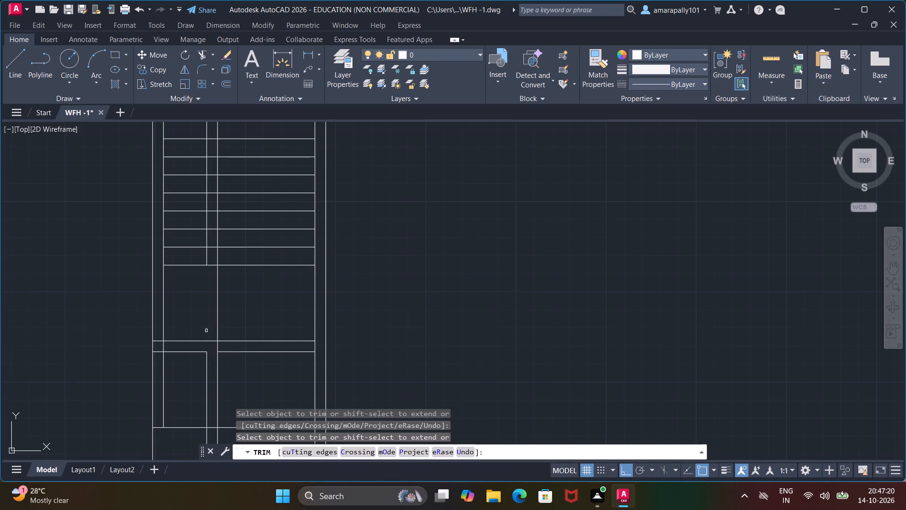
pyautogui.click(217, 330)
# Trim away the left vertical partition's lines below the horizontal partition, along with the horizontal line pieces between it and the lower partition.
pyautogui.scroll(-1, 168, 344)
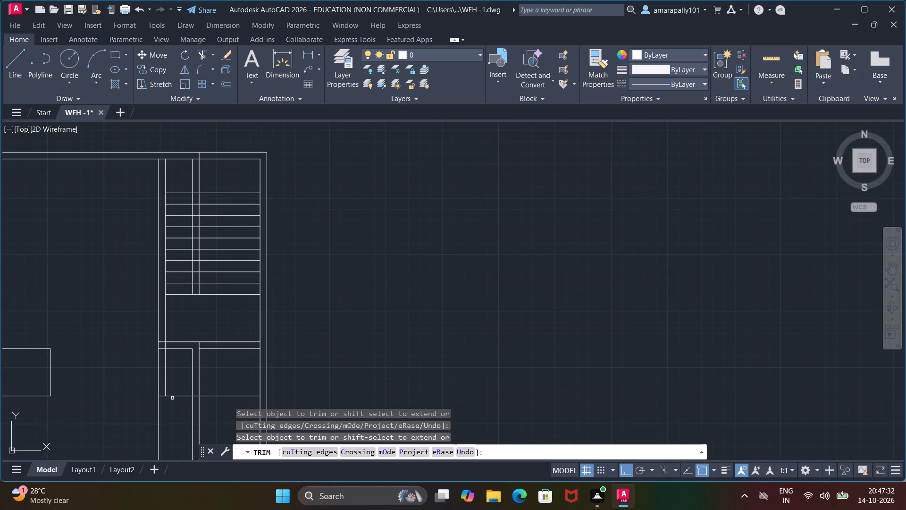
pyautogui.scroll(-2, 172, 398)
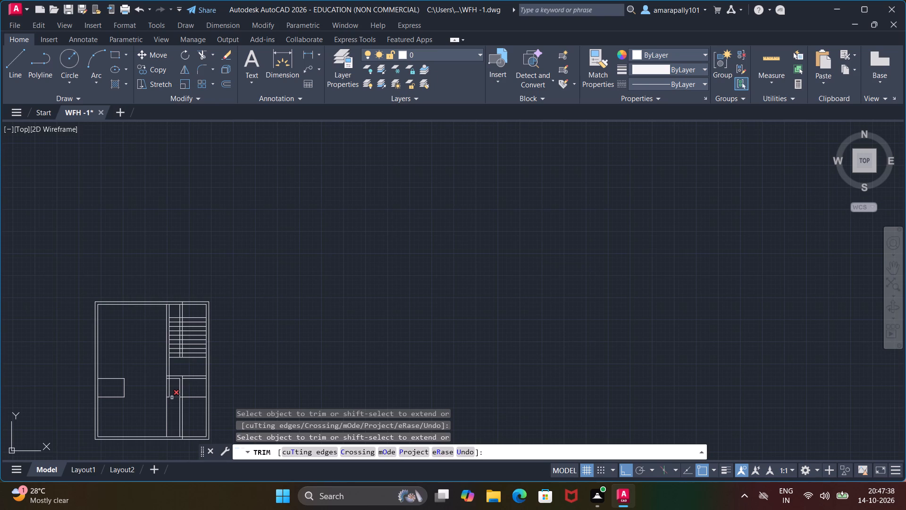
pyautogui.click(172, 398)
pyautogui.scroll(4, 168, 400)
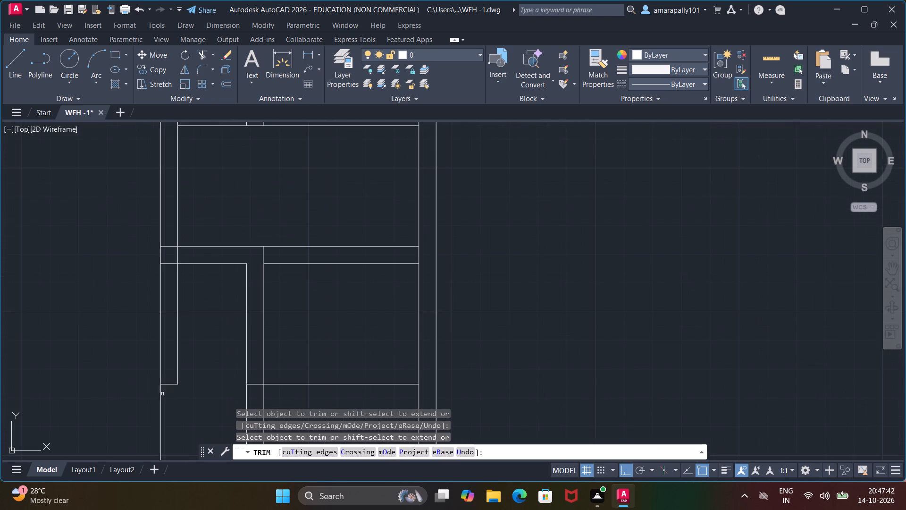
pyautogui.click(159, 339)
pyautogui.click(178, 331)
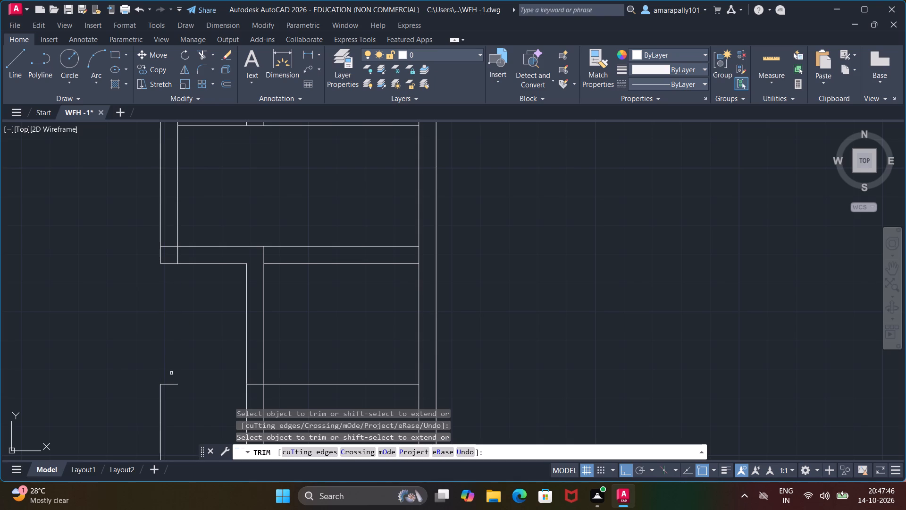
pyautogui.click(172, 383)
pyautogui.click(161, 395)
# Trim away the horizontal line crossing the narrow lower room, including its piece between the lower partition's two lines.
pyautogui.scroll(-4, 271, 400)
pyautogui.moveTo(277, 383); pyautogui.dragTo(268, 307, button='middle')
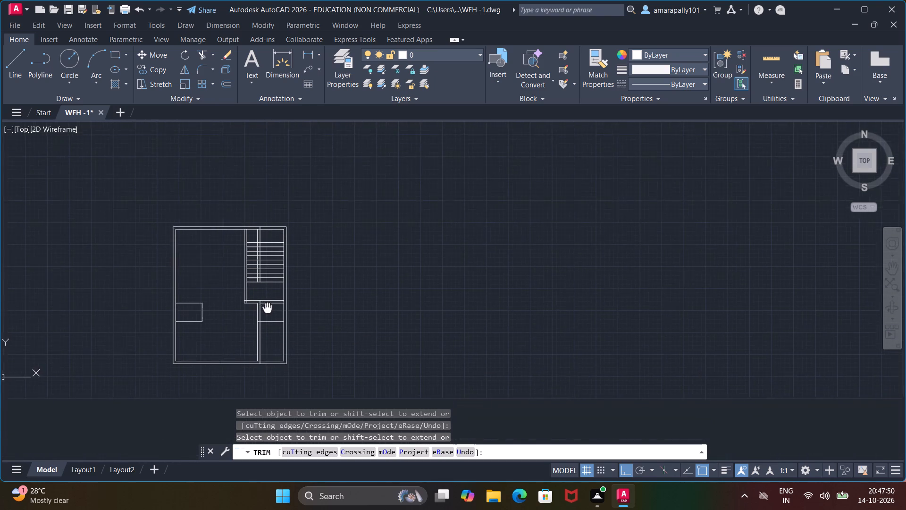
pyautogui.moveTo(268, 307); pyautogui.dragTo(268, 307, button='middle')
pyautogui.scroll(4, 270, 325)
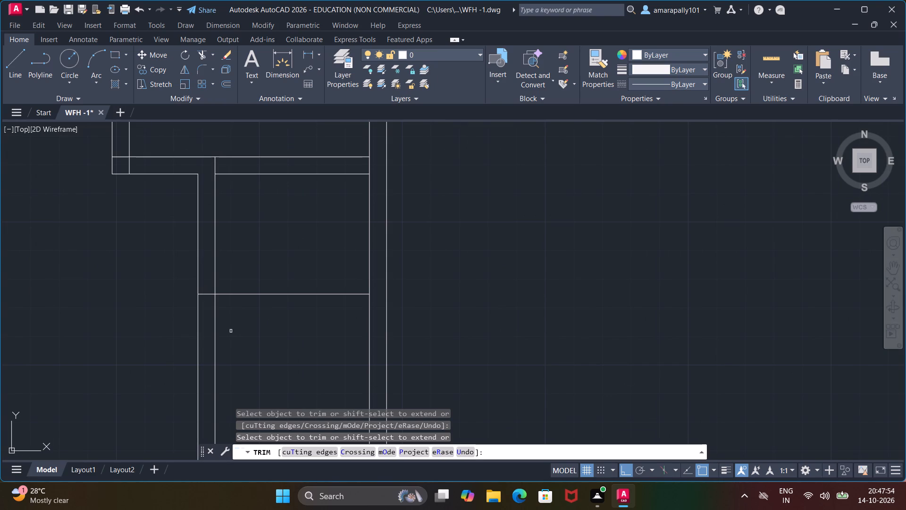
pyautogui.scroll(-3, 236, 322)
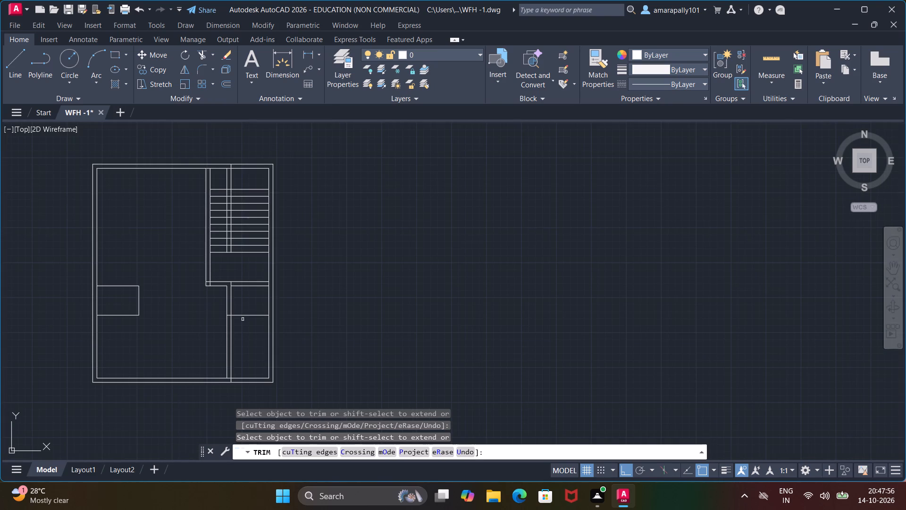
pyautogui.click(243, 315)
pyautogui.scroll(3, 229, 319)
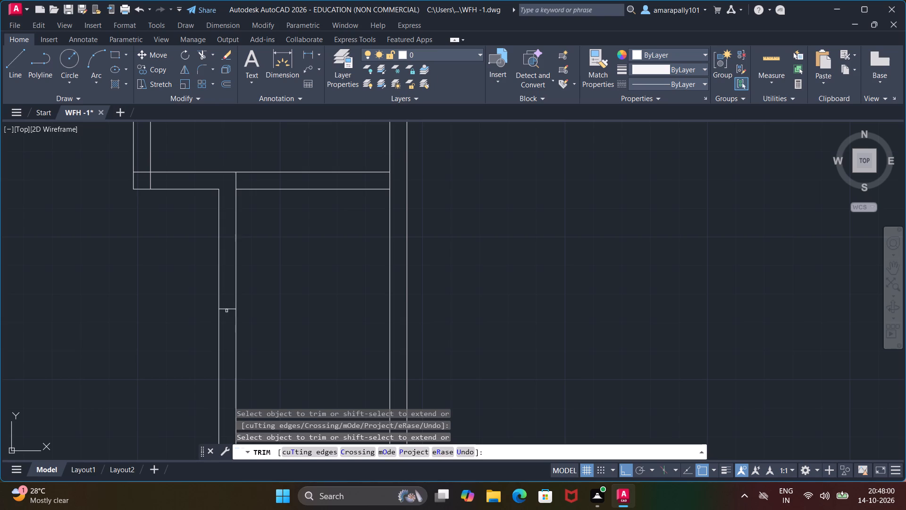
pyautogui.click(226, 310)
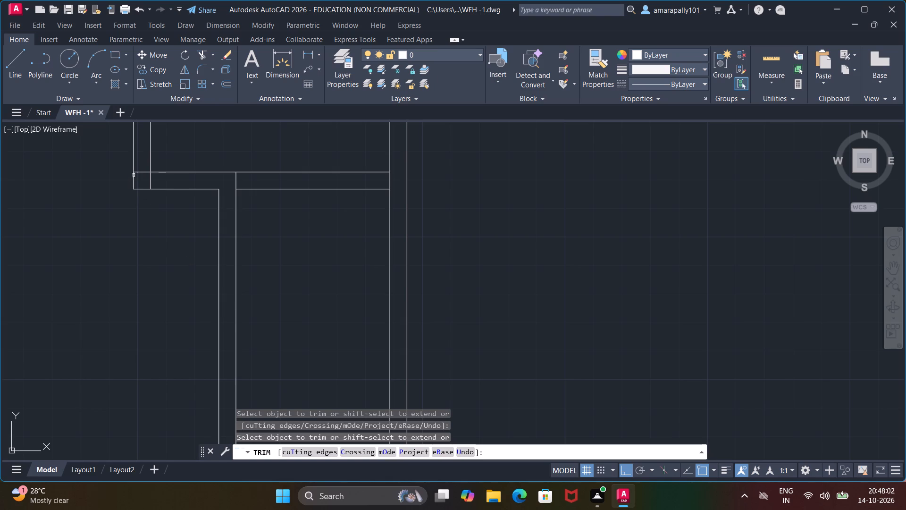
# Trim the overlapping line ends at the corner where the stair partition meets the horizontal partition.
pyautogui.click(141, 175)
pyautogui.click(143, 168)
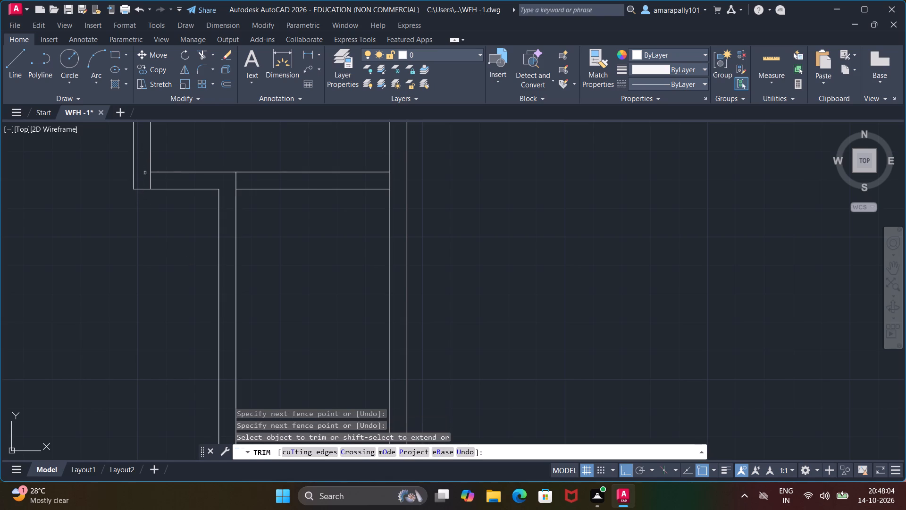
pyautogui.click(143, 178)
pyautogui.click(162, 179)
pyautogui.scroll(-1, 171, 182)
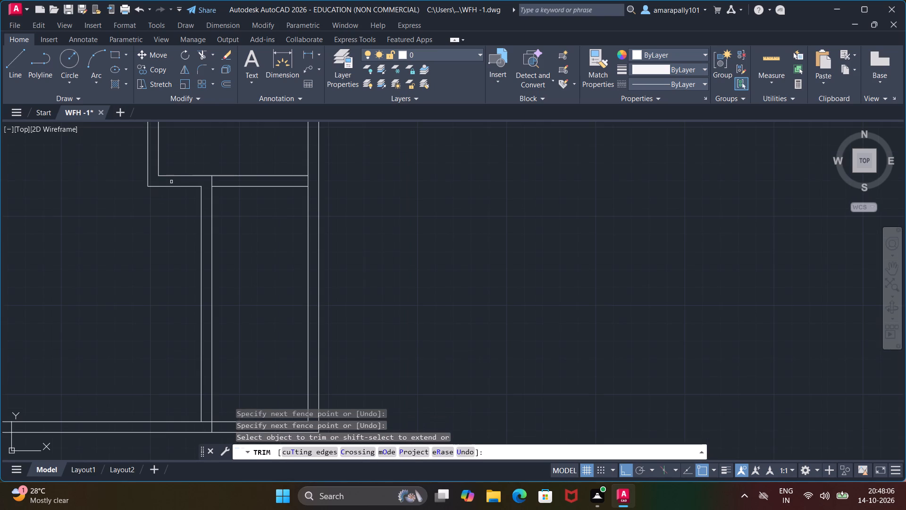
pyautogui.scroll(-3, 171, 182)
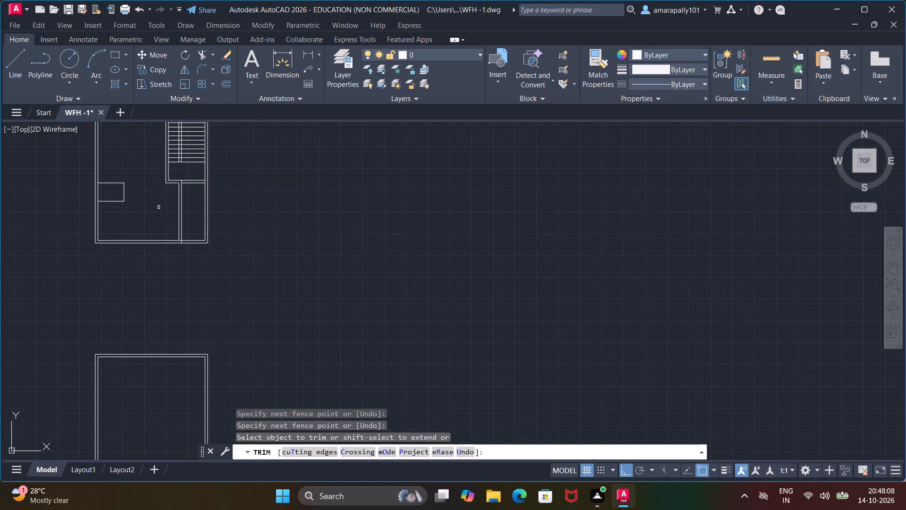
pyautogui.moveTo(159, 208); pyautogui.dragTo(201, 258, button='middle')
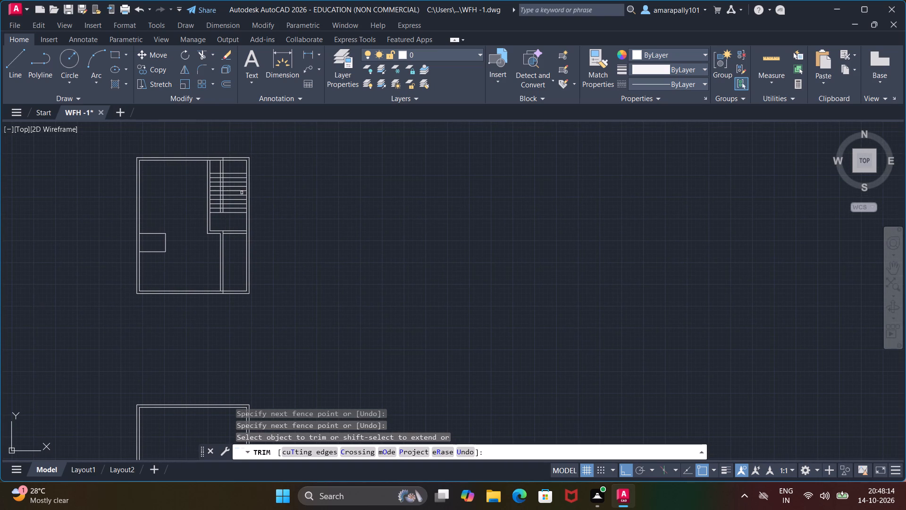
pyautogui.scroll(4, 220, 210)
pyautogui.scroll(-4, 216, 226)
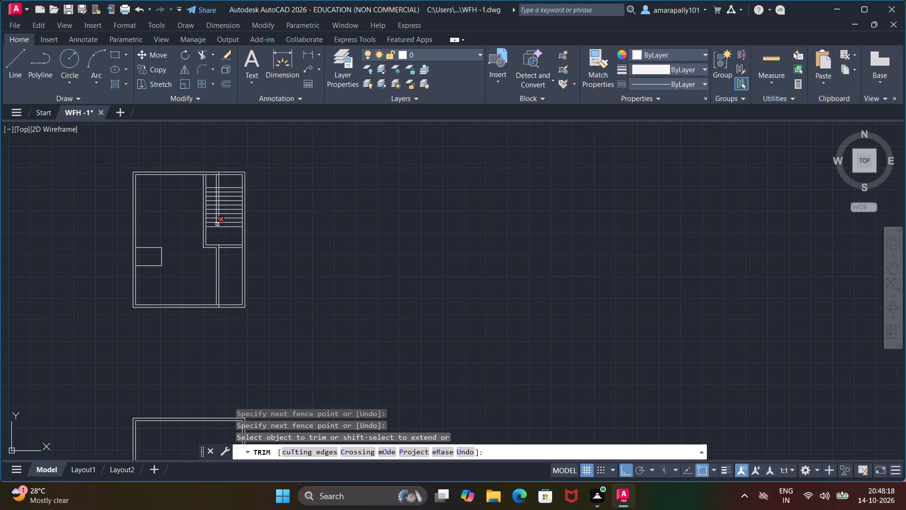
pyautogui.press('Escape')
pyautogui.scroll(5, 219, 226)
pyautogui.press('Escape')
pyautogui.press('Escape')
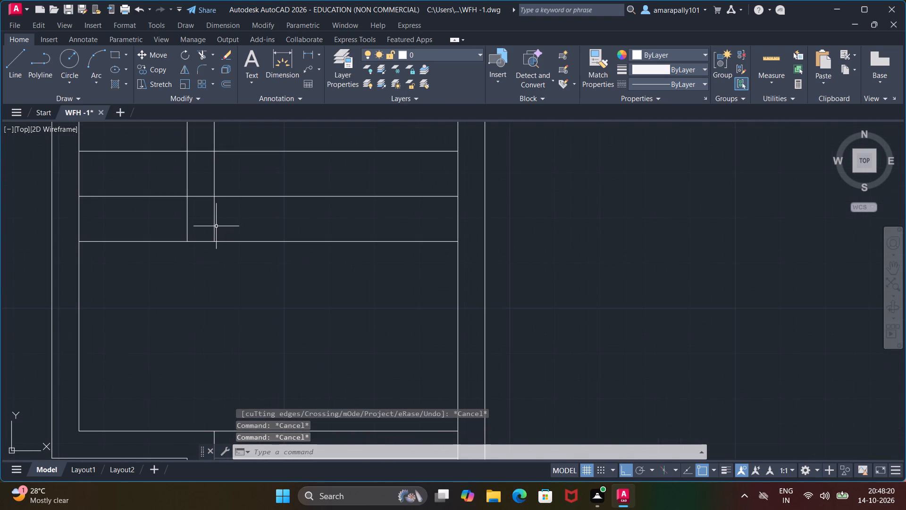
# Erase the two vertical lines running through the stair treads.
pyautogui.doubleClick(215, 226)
pyautogui.click(187, 232)
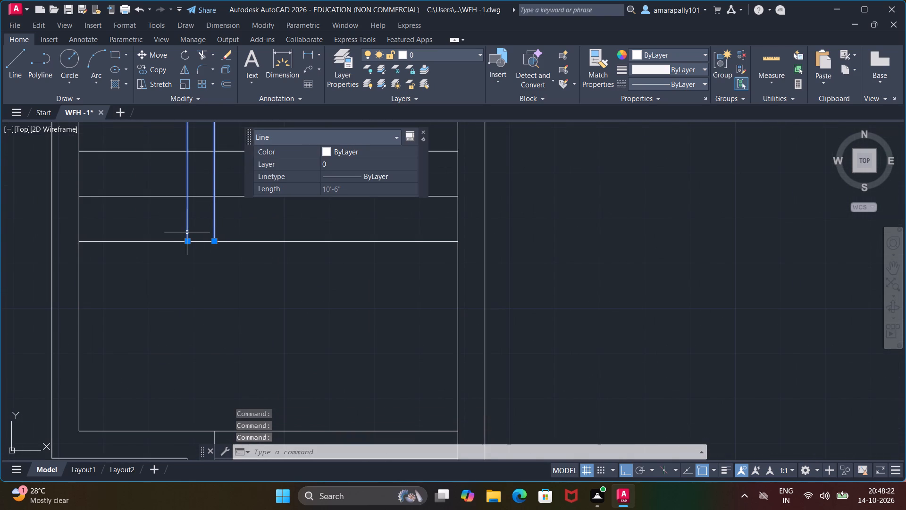
pyautogui.press('Delete')
# Inspect the geometry properties of the lowest stair line.
pyautogui.scroll(-5, 267, 215)
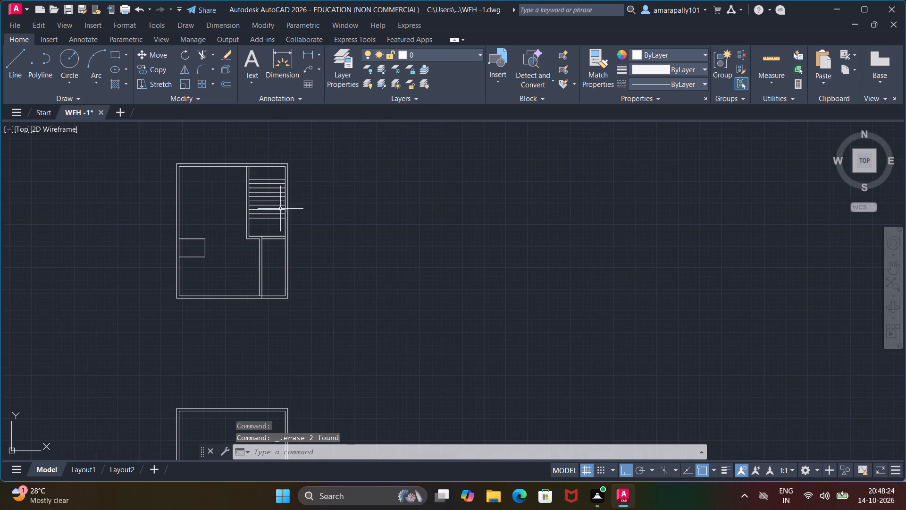
pyautogui.scroll(3, 273, 200)
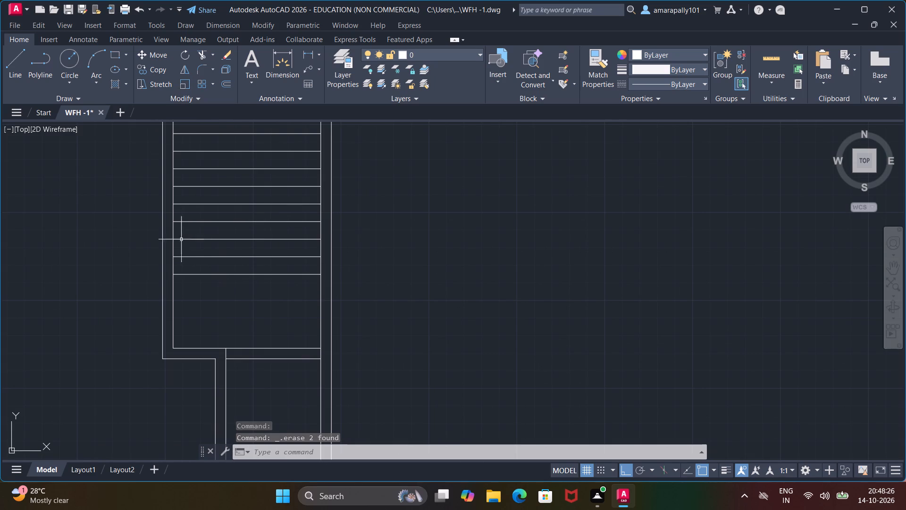
pyautogui.click(189, 276)
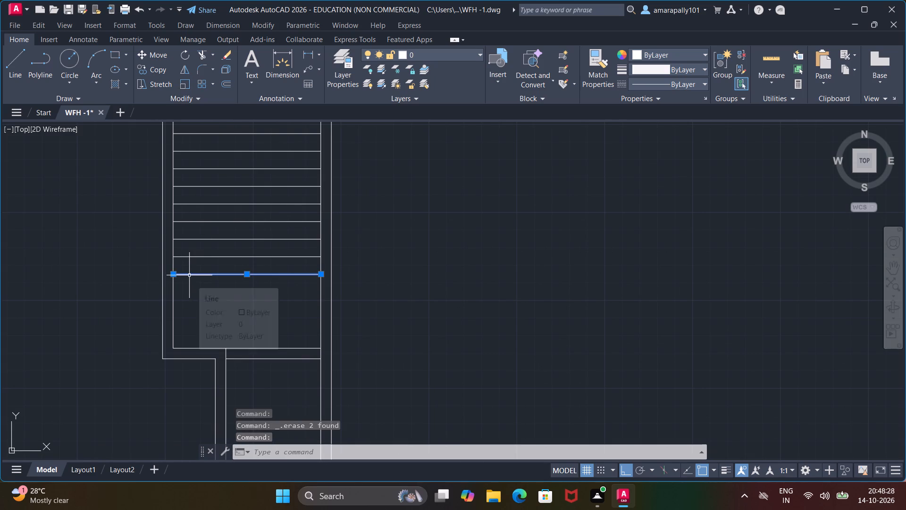
pyautogui.rightClick(124, 317)
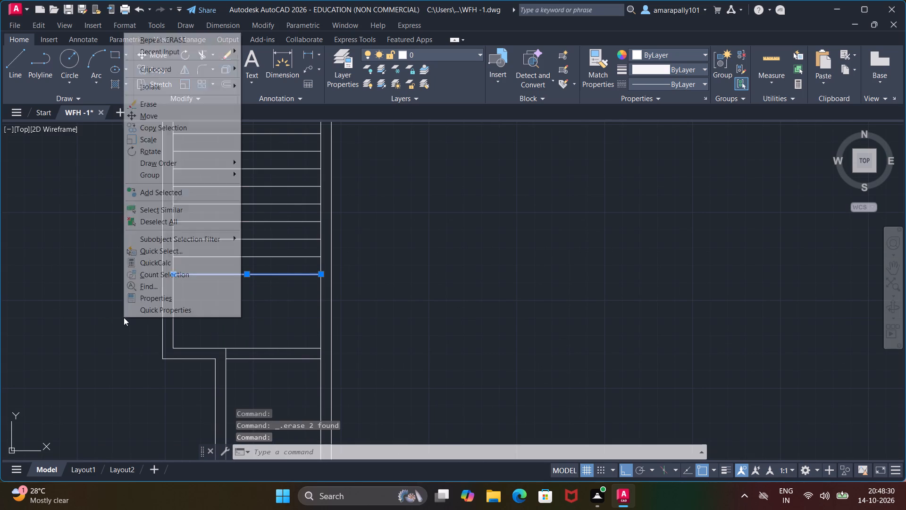
pyautogui.click(146, 301)
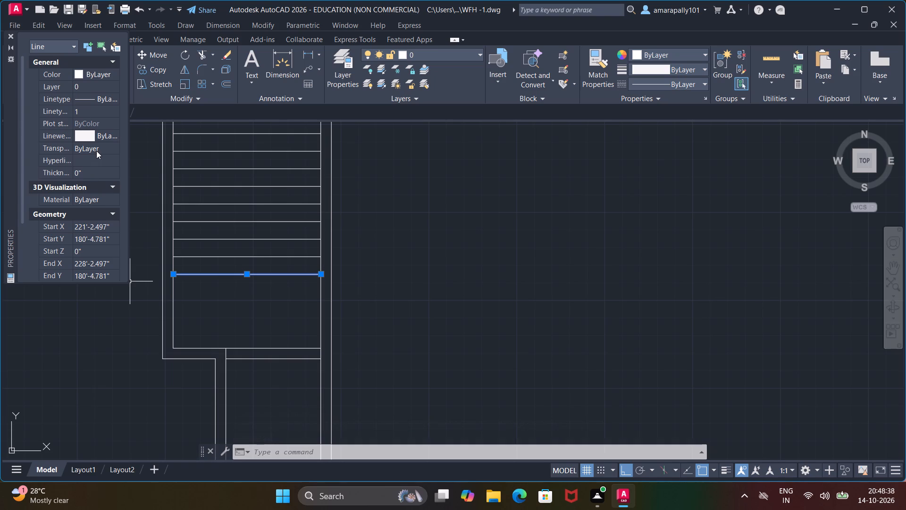
pyautogui.scroll(-3, 98, 222)
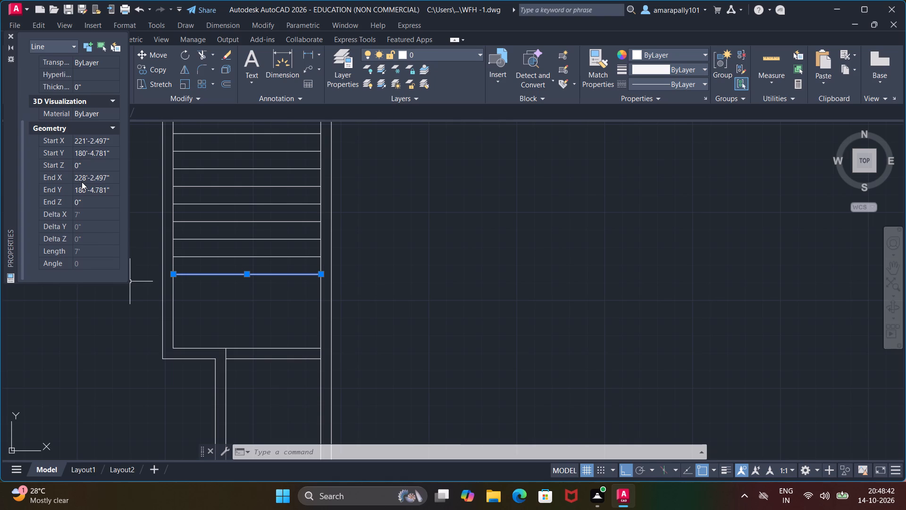
pyautogui.scroll(1, 82, 182)
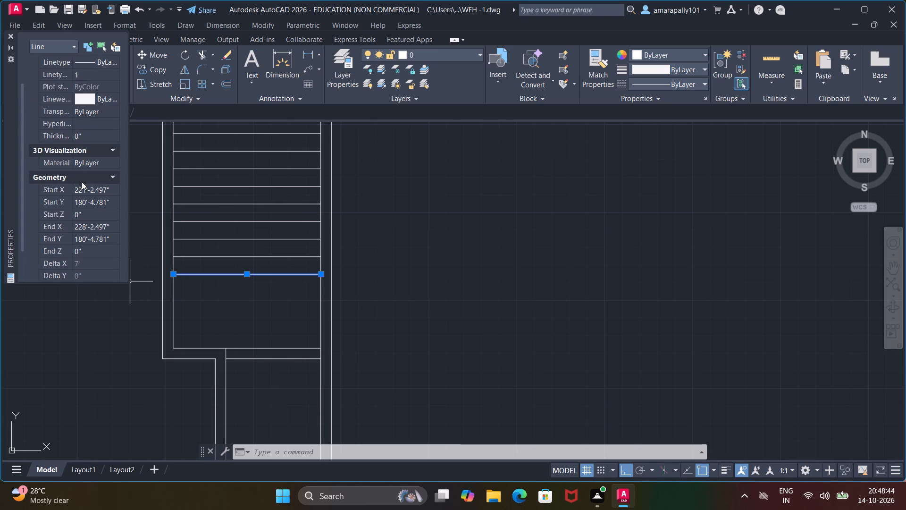
pyautogui.press('Escape')
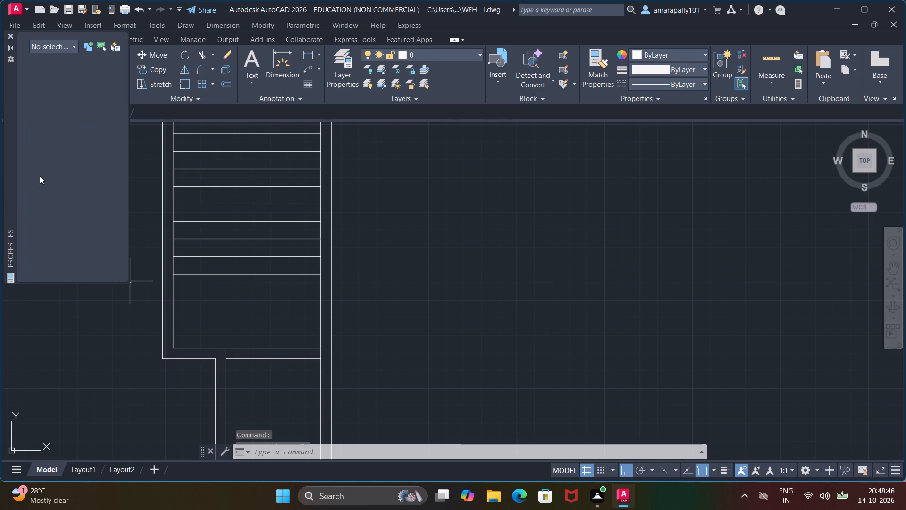
pyautogui.press('Escape')
pyautogui.press('Escape')
pyautogui.press('Escape')
pyautogui.press('Escape')
pyautogui.press('Escape')
pyautogui.press('Escape')
pyautogui.press('Escape')
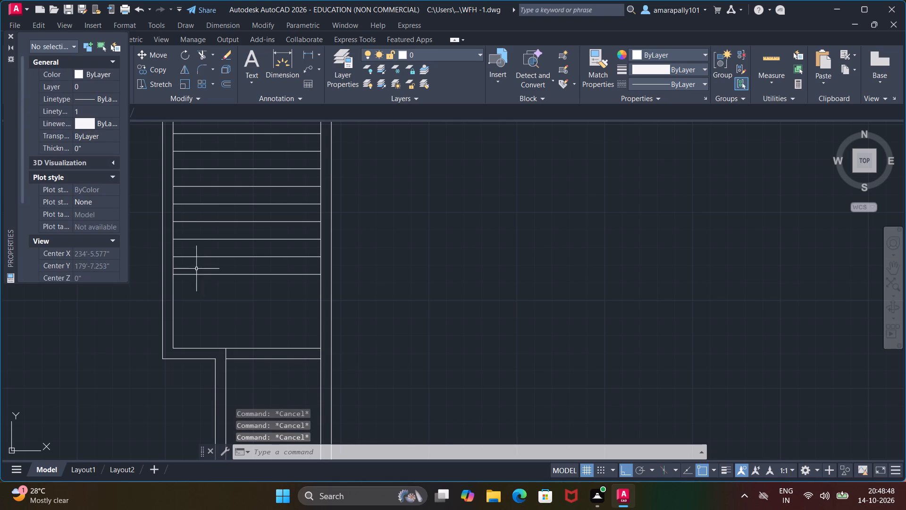
pyautogui.click(7, 34)
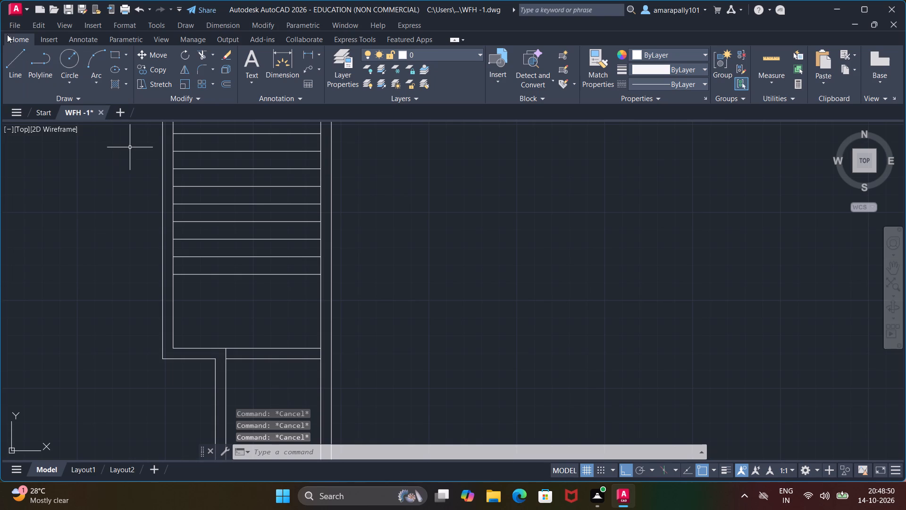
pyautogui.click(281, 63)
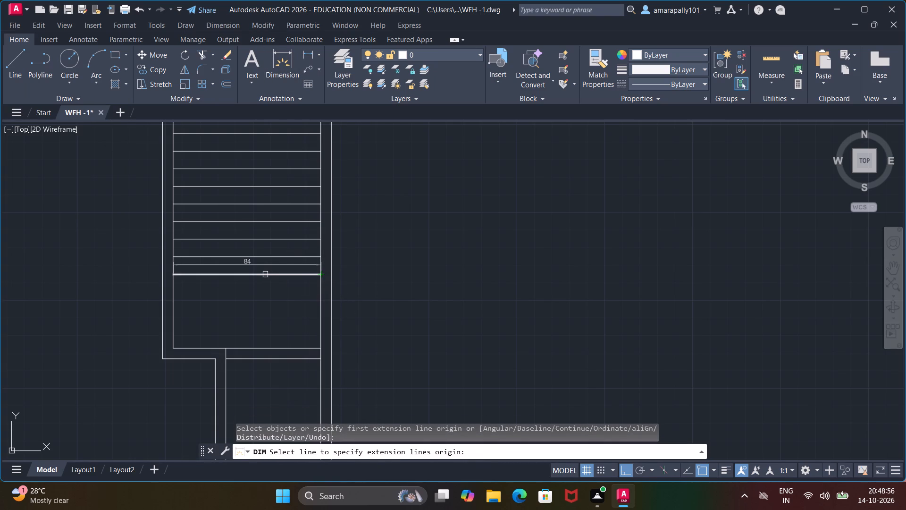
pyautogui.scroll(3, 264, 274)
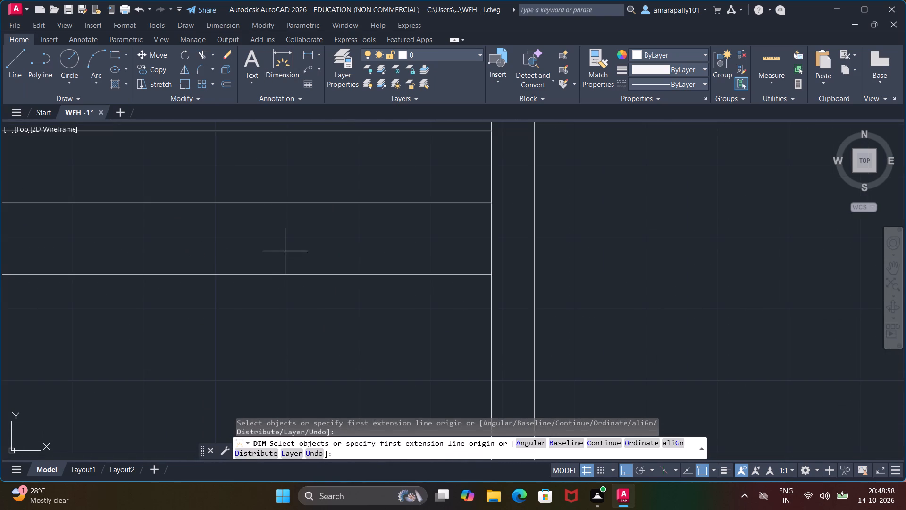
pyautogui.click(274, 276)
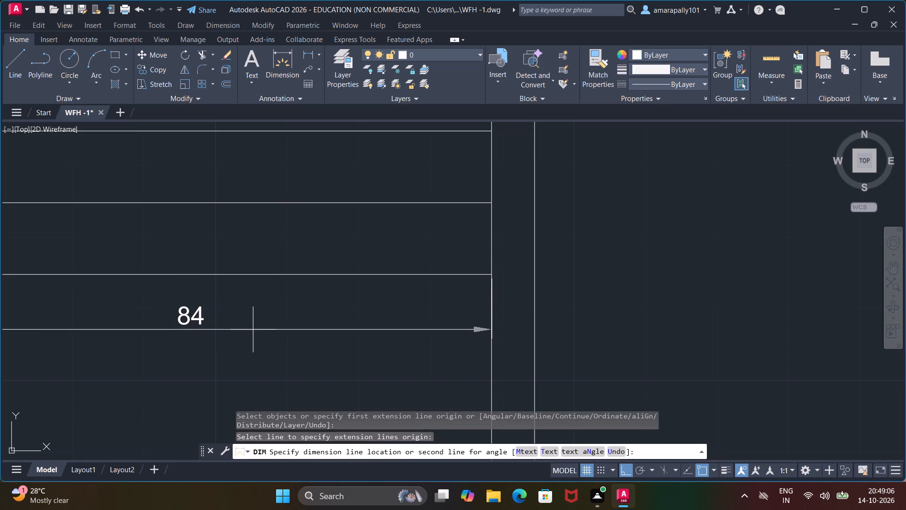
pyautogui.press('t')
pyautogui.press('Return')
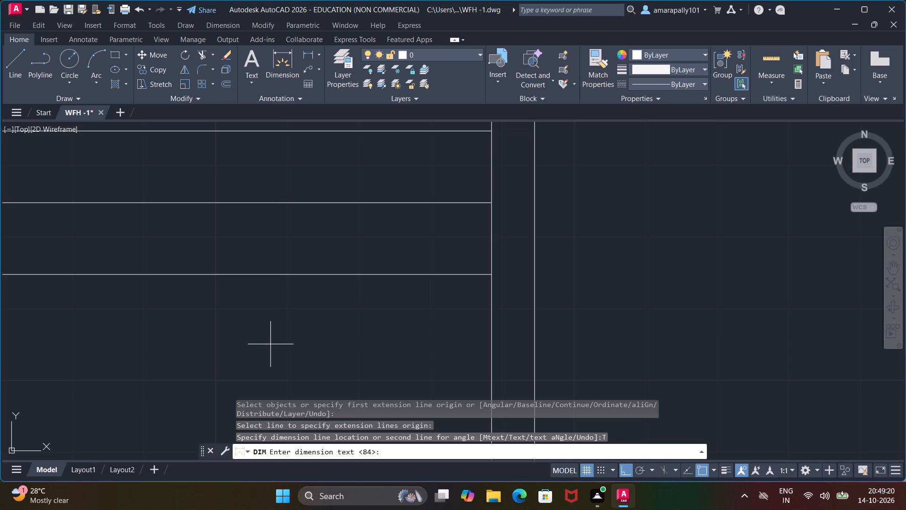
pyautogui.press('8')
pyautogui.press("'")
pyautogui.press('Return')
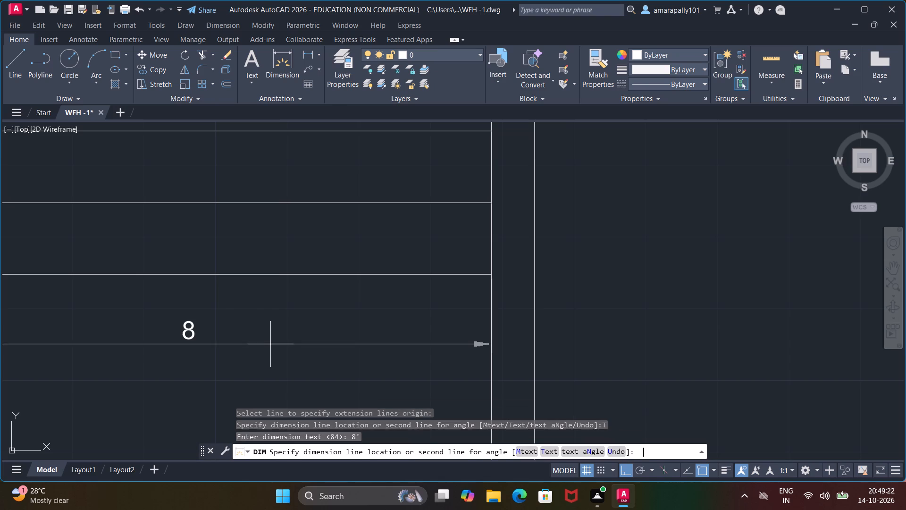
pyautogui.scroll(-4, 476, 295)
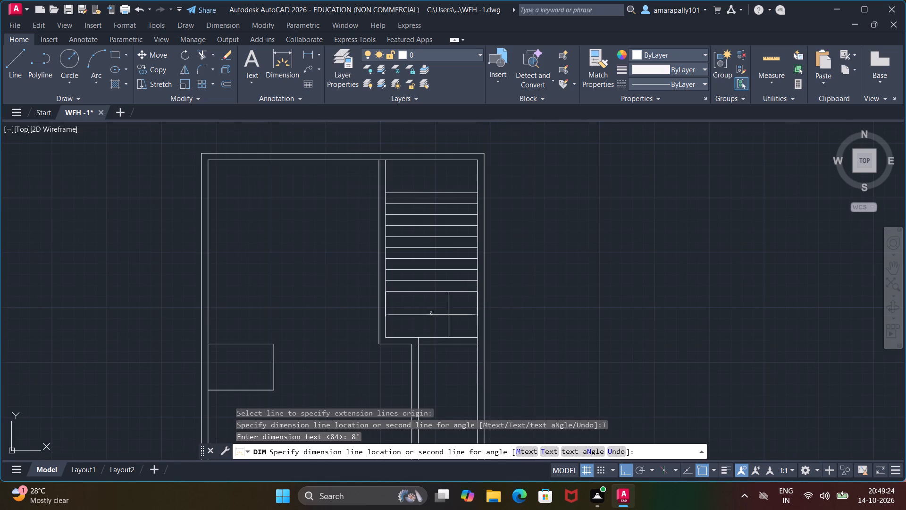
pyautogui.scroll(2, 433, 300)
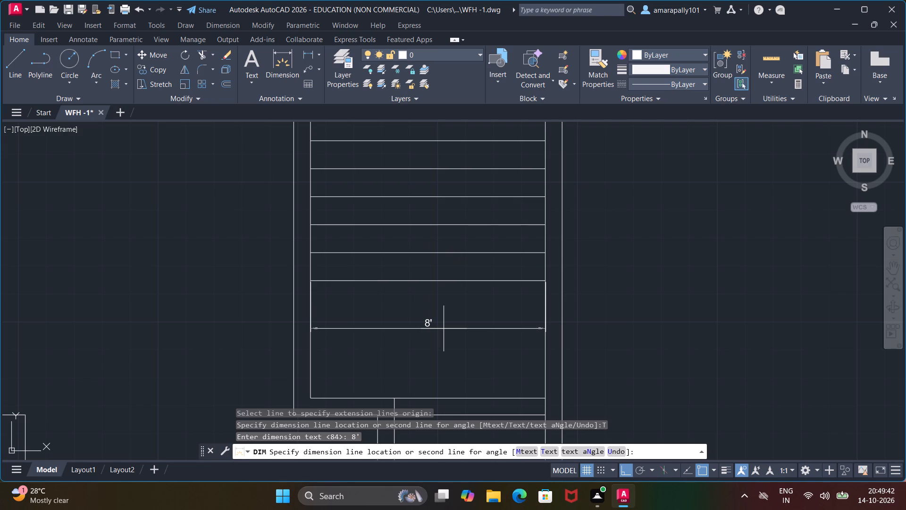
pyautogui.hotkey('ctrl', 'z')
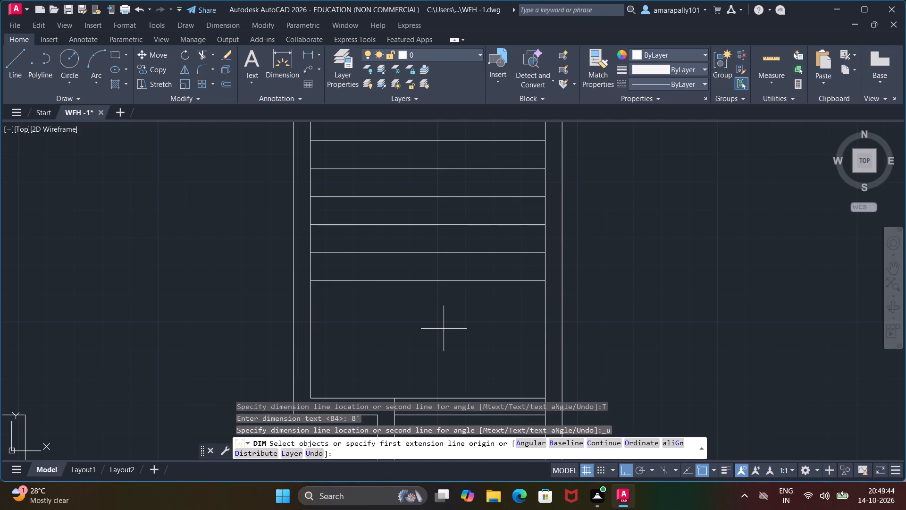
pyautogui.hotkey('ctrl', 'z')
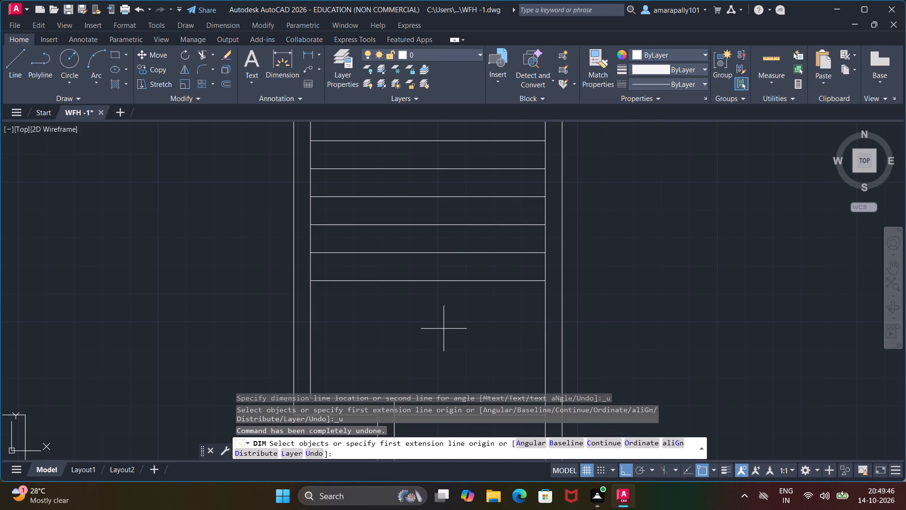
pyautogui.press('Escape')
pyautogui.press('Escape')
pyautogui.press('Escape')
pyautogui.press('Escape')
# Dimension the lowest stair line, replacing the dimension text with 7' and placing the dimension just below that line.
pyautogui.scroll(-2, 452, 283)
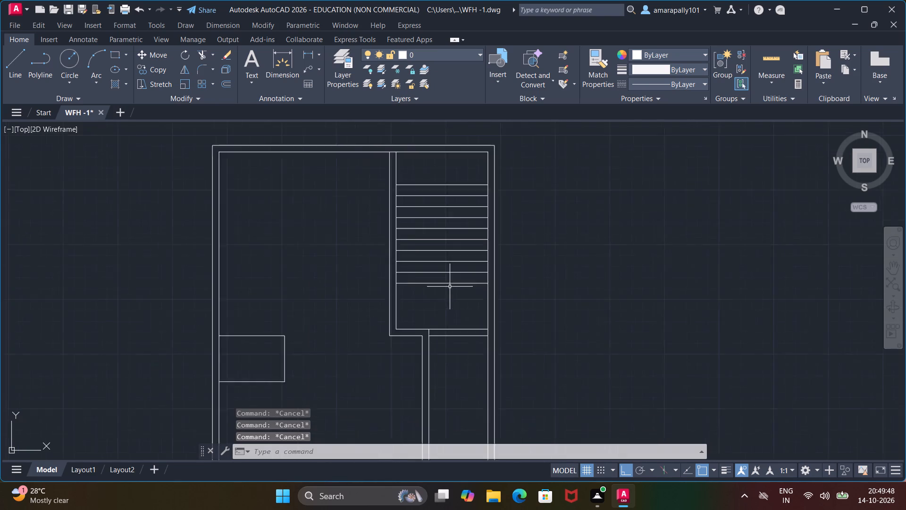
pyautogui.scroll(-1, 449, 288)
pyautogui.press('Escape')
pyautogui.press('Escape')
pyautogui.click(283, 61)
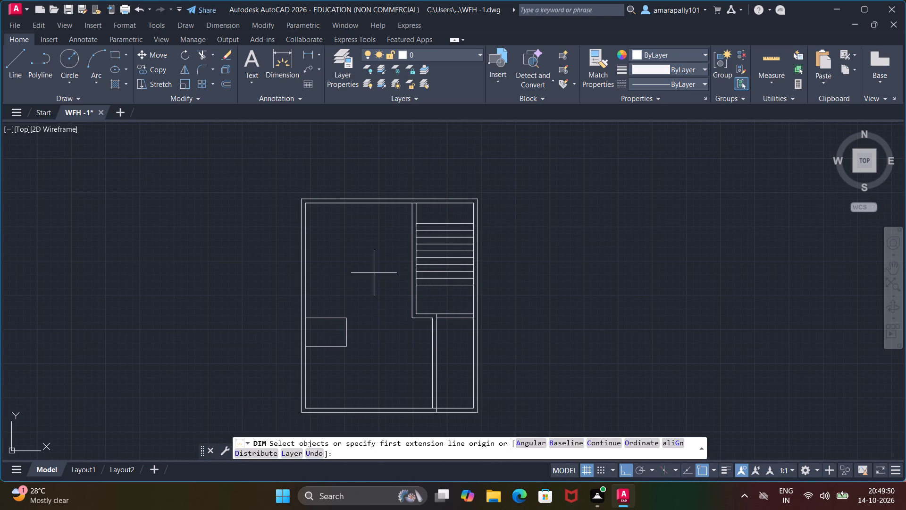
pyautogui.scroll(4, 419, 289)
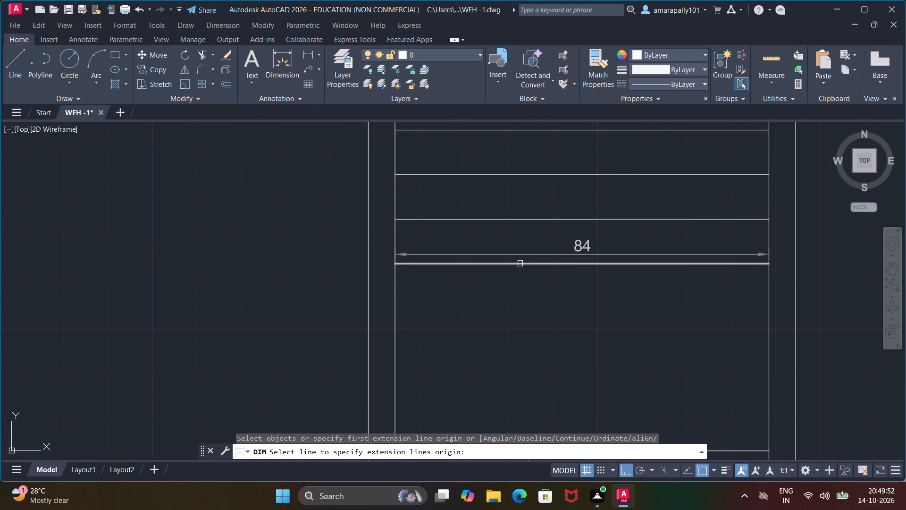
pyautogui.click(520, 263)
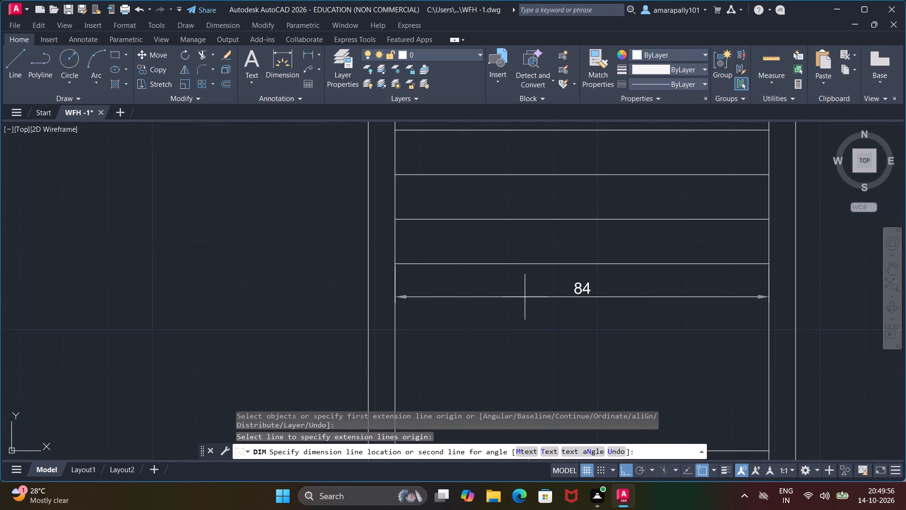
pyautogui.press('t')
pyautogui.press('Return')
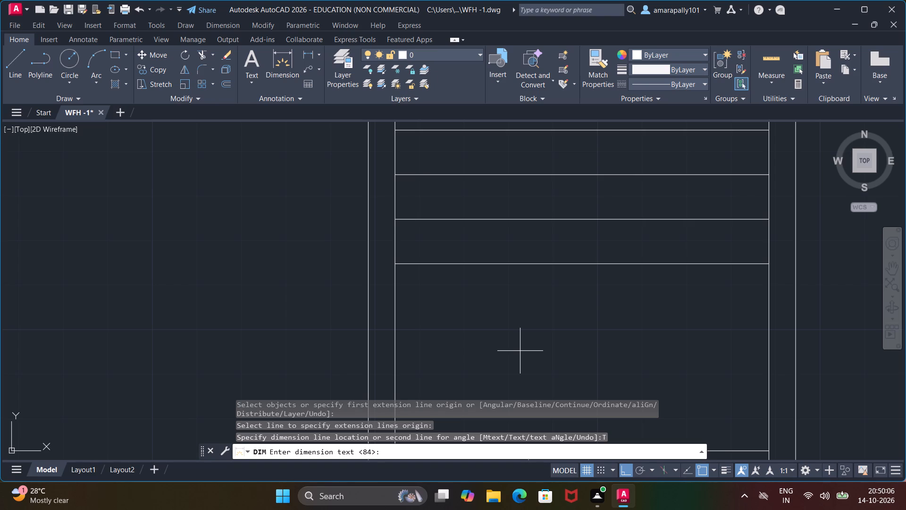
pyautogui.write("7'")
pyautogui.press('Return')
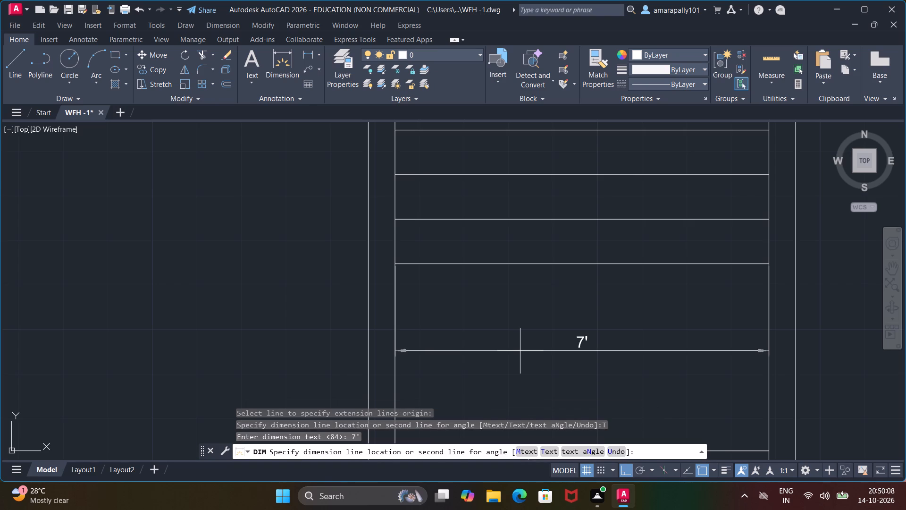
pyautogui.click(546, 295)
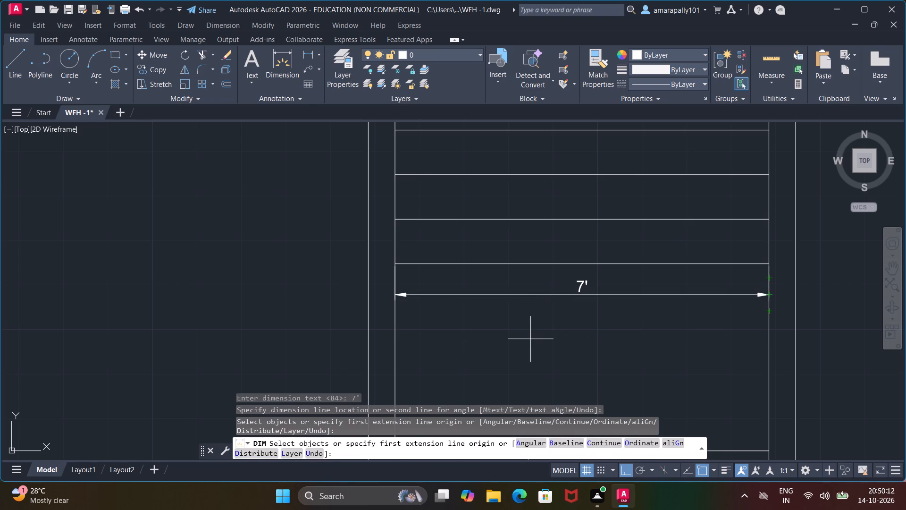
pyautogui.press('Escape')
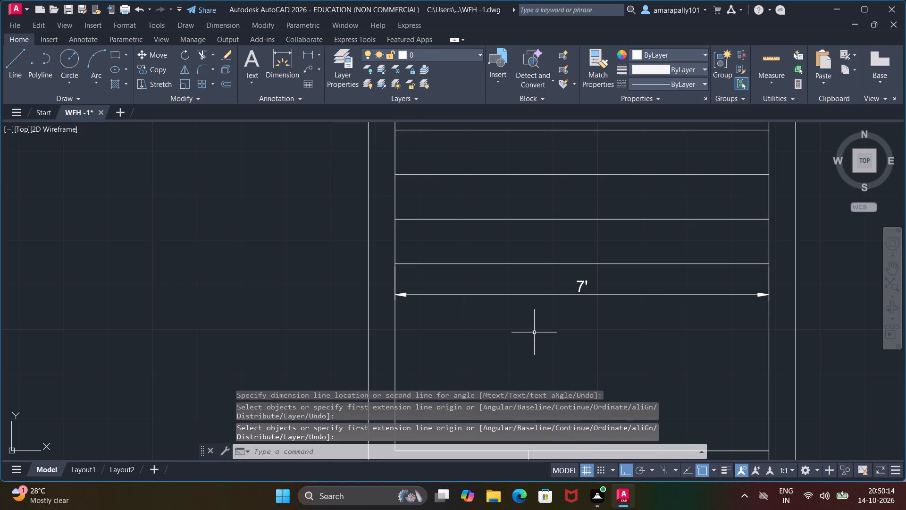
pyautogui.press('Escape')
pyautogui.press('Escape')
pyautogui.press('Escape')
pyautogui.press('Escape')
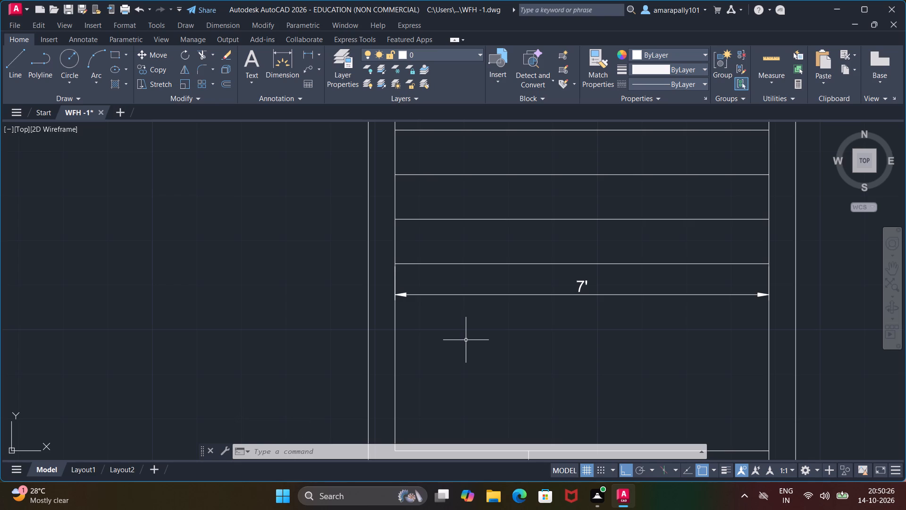
# Offset the stair partition's inner line 3'3" into the stairwell, across the treads.
pyautogui.scroll(-3, 658, 266)
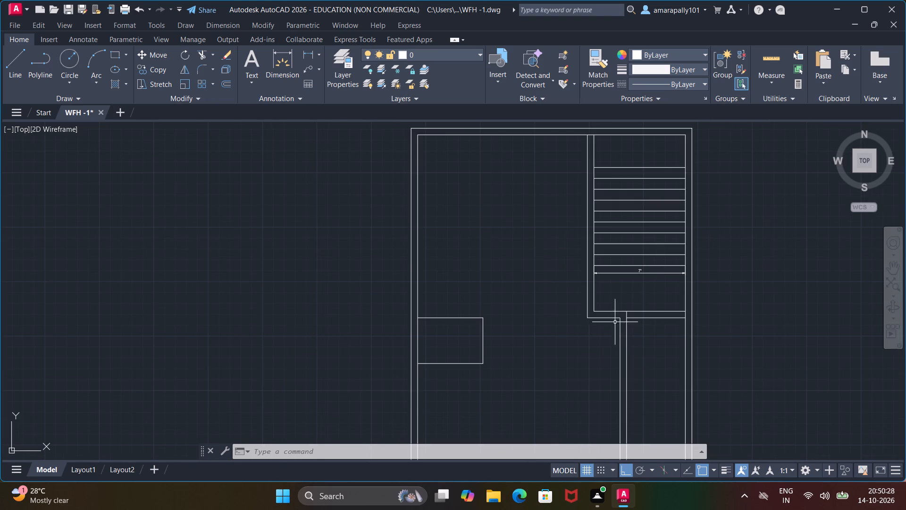
pyautogui.scroll(2, 605, 303)
pyautogui.click(576, 297)
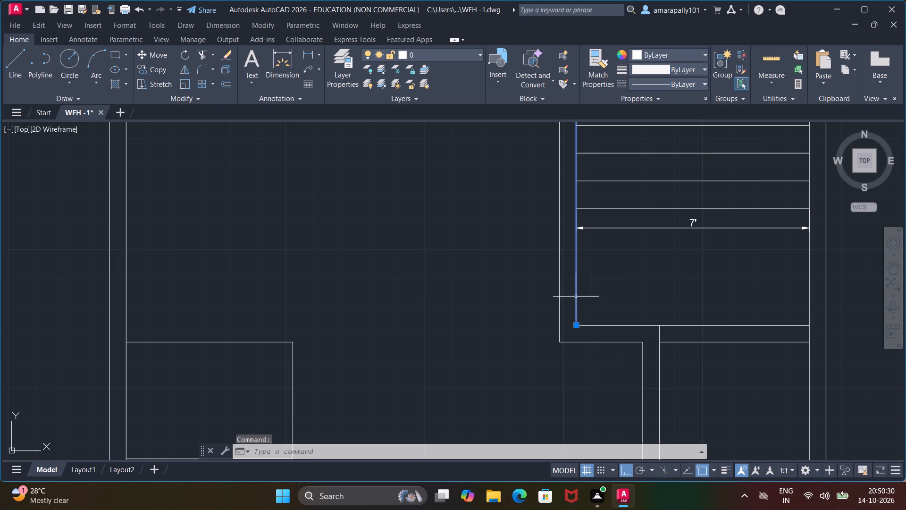
pyautogui.press('o')
pyautogui.press('Return')
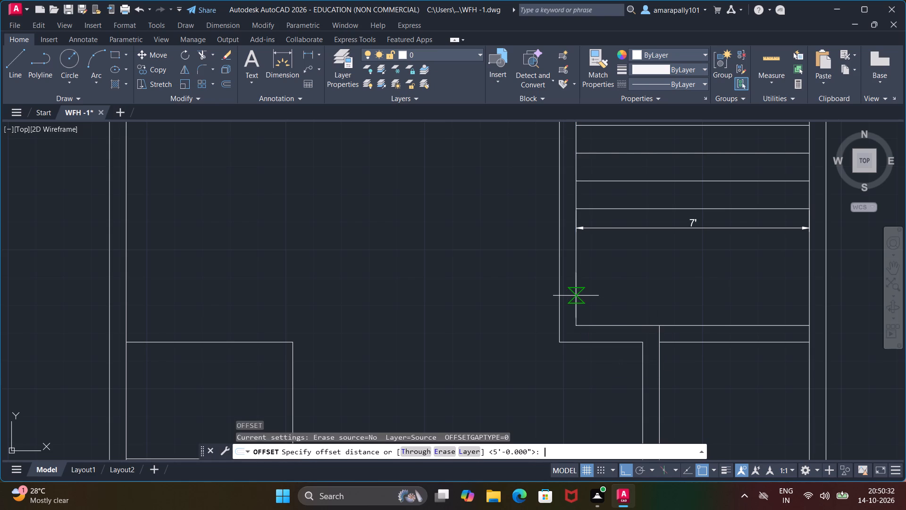
pyautogui.click(576, 284)
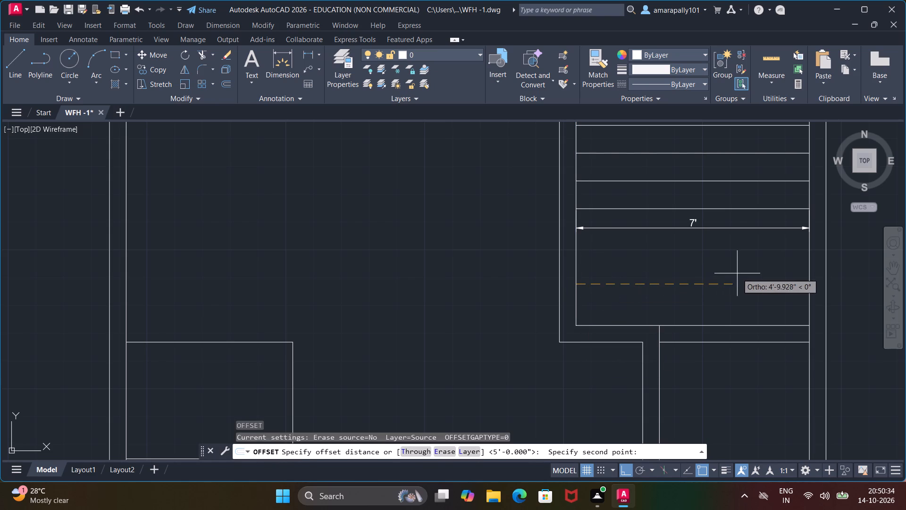
pyautogui.write("3'3")
pyautogui.hotkey('shift', '"')
pyautogui.press('Return')
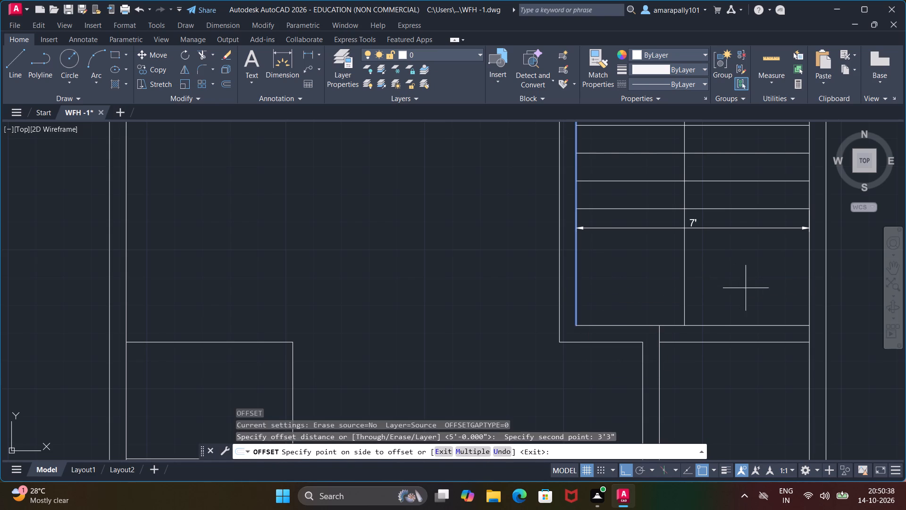
pyautogui.scroll(-3, 747, 289)
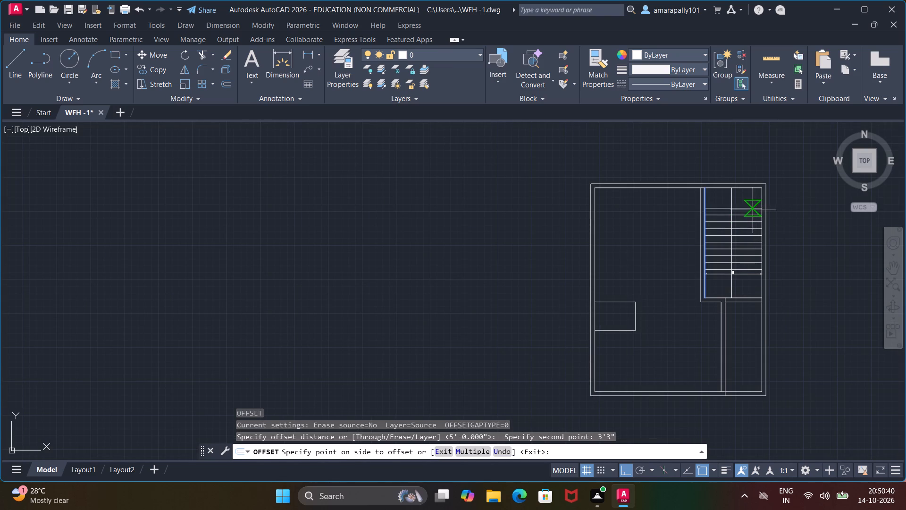
pyautogui.click(750, 203)
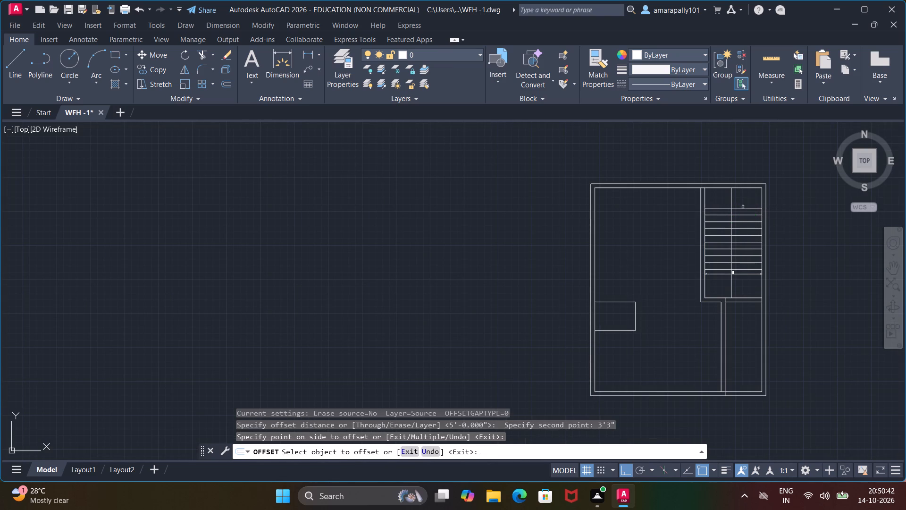
pyautogui.scroll(1, 727, 200)
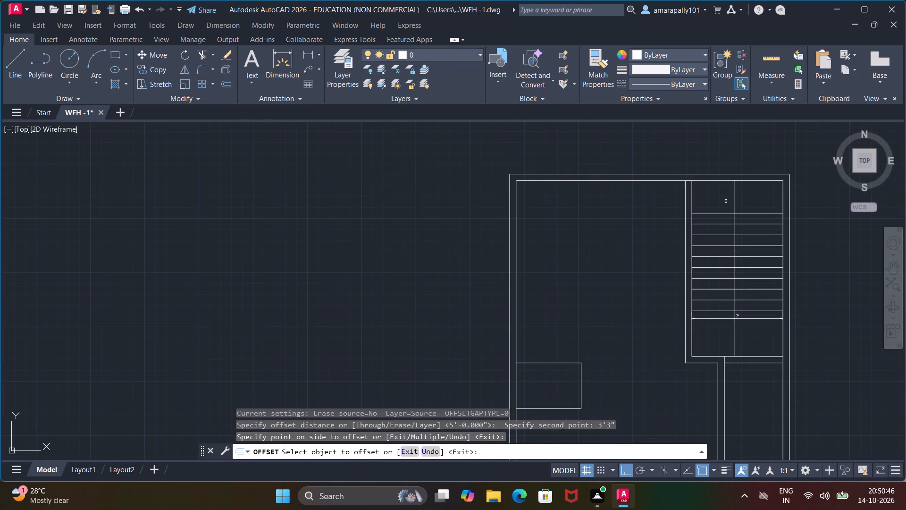
pyautogui.press('Escape')
# Offset the new vertical line through the stair treads 3" toward the outer wall on the stair side.
pyautogui.press('o')
pyautogui.press('Return')
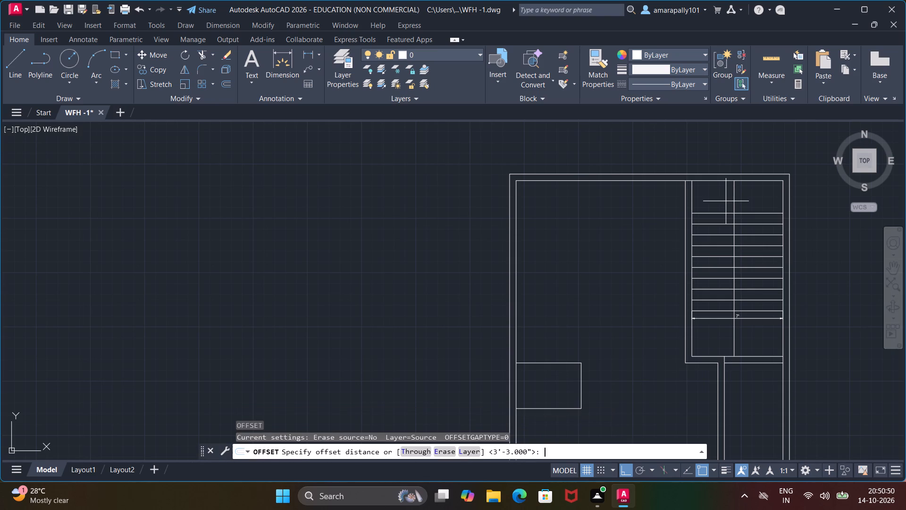
pyautogui.click(733, 202)
pyautogui.write('3"')
pyautogui.press('Return')
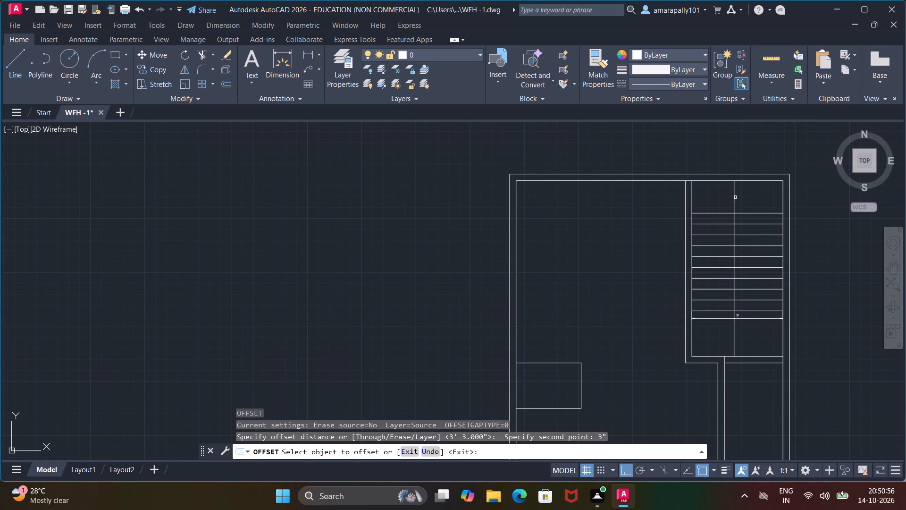
pyautogui.click(734, 200)
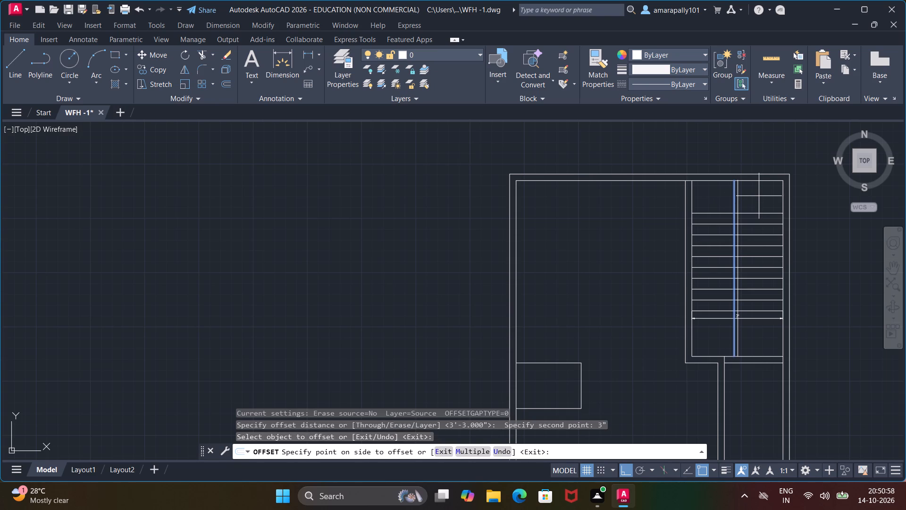
pyautogui.click(759, 196)
pyautogui.press('Escape')
pyautogui.press('Escape')
pyautogui.scroll(4, 737, 283)
pyautogui.press('Escape')
pyautogui.press('Escape')
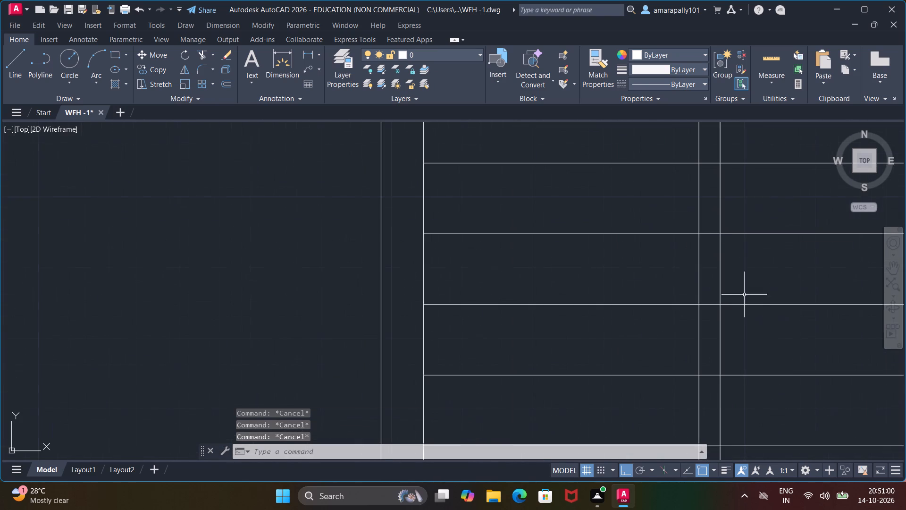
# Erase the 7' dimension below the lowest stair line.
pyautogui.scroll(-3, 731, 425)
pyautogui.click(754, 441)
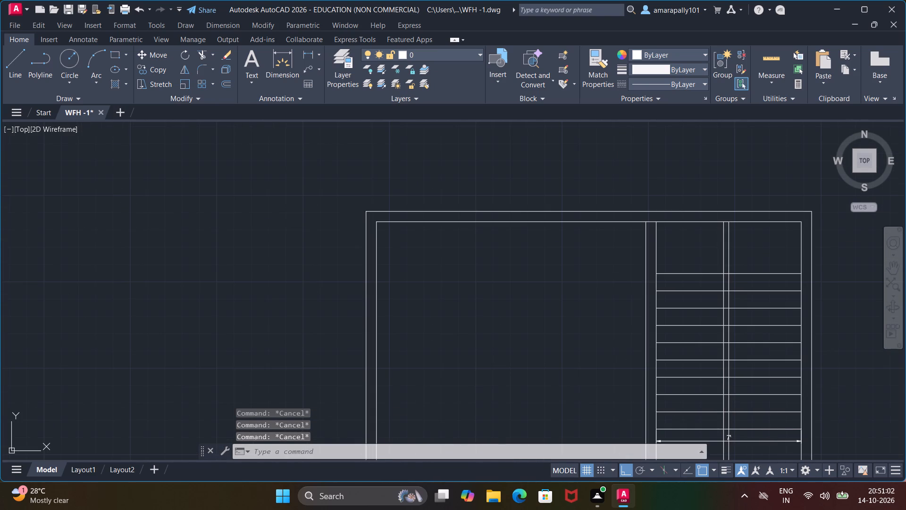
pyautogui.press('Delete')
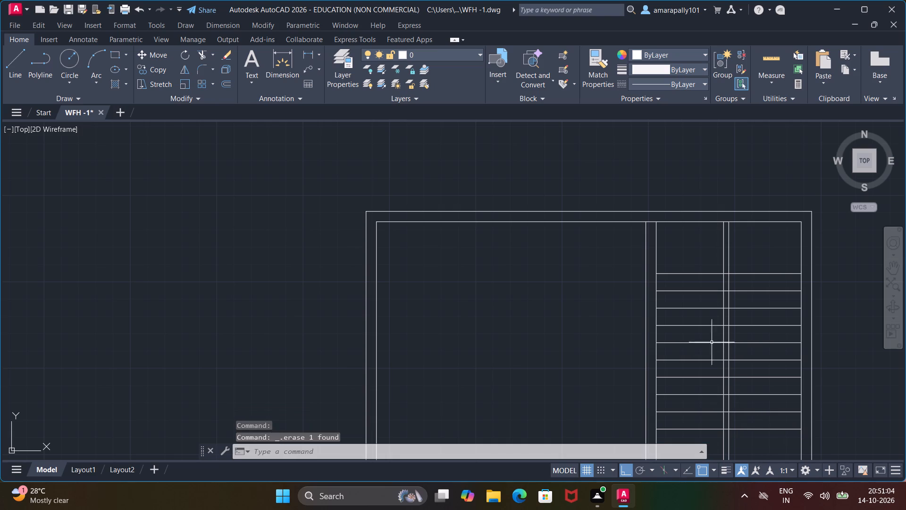
# Trim the two vertical stair divider lines below the lowest tread and above the top tread.
pyautogui.scroll(2, 719, 308)
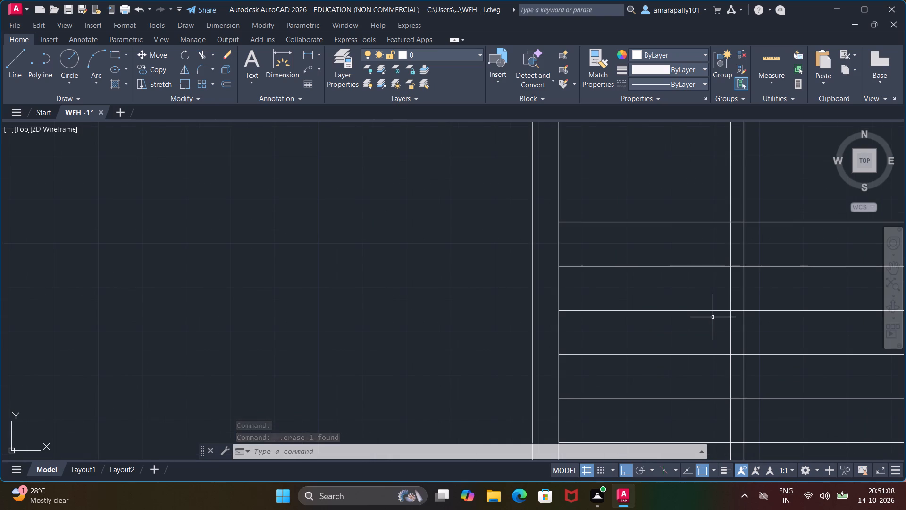
pyautogui.scroll(-4, 732, 294)
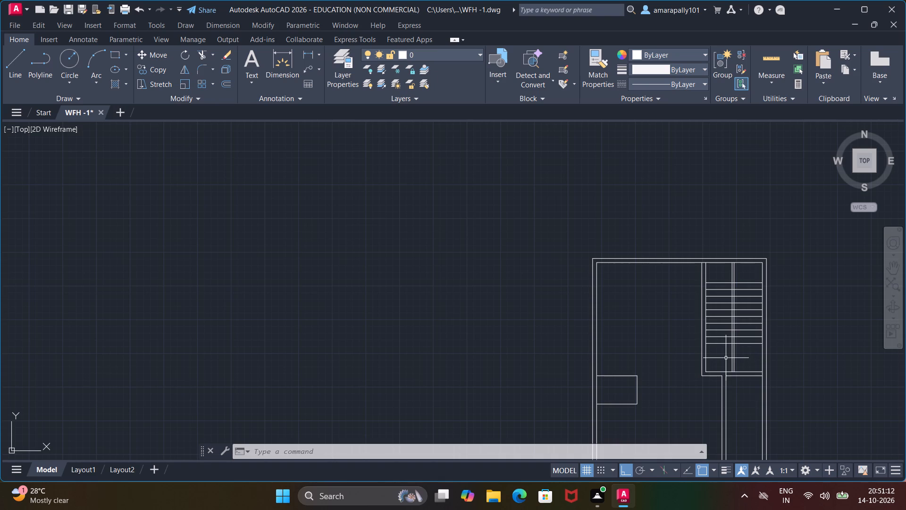
pyautogui.write('TR')
pyautogui.press('Return')
pyautogui.press('Return')
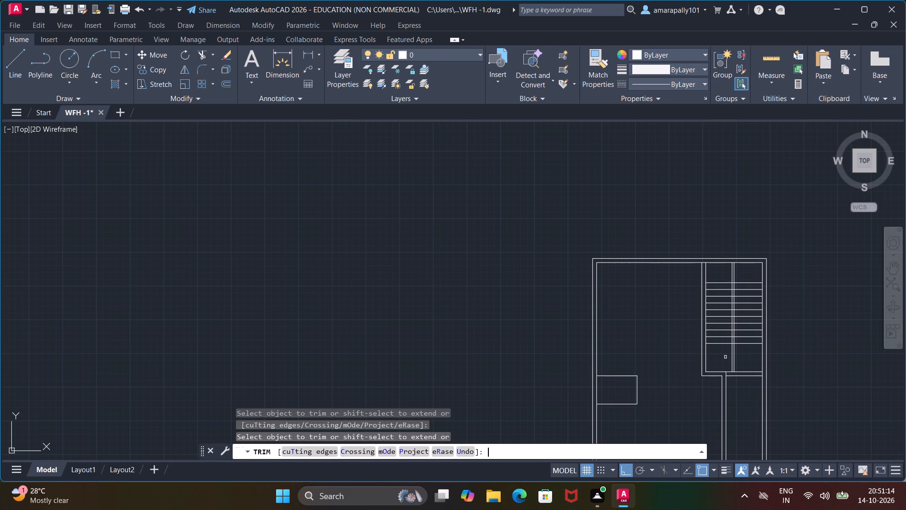
pyautogui.moveTo(725, 357); pyautogui.dragTo(748, 354)
pyautogui.moveTo(725, 358); pyautogui.dragTo(752, 359)
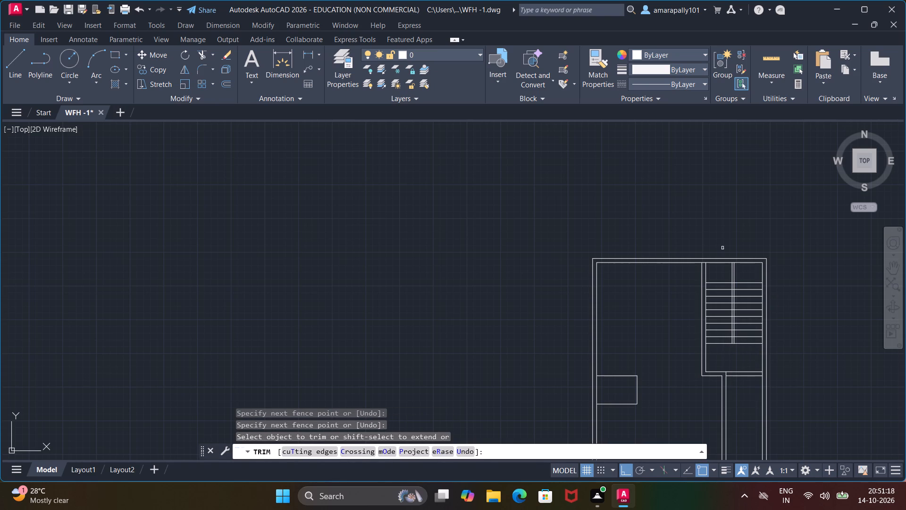
pyautogui.moveTo(723, 274); pyautogui.dragTo(755, 277)
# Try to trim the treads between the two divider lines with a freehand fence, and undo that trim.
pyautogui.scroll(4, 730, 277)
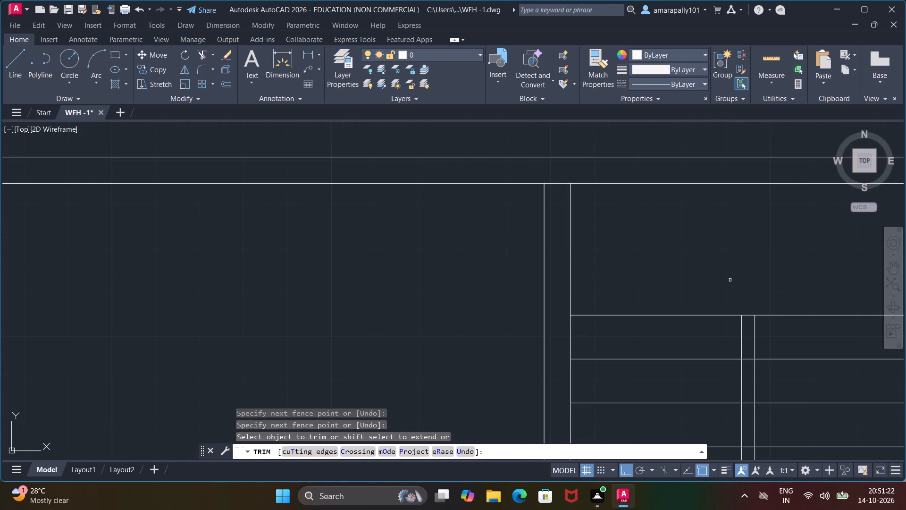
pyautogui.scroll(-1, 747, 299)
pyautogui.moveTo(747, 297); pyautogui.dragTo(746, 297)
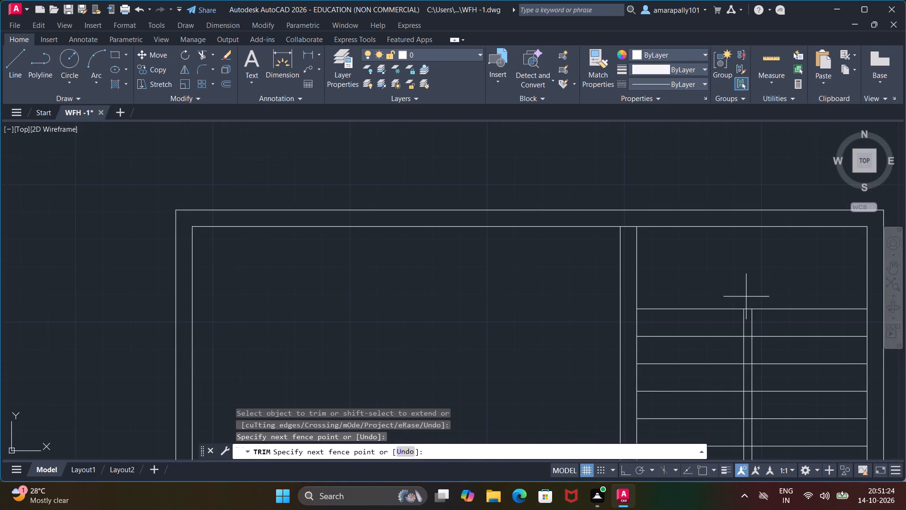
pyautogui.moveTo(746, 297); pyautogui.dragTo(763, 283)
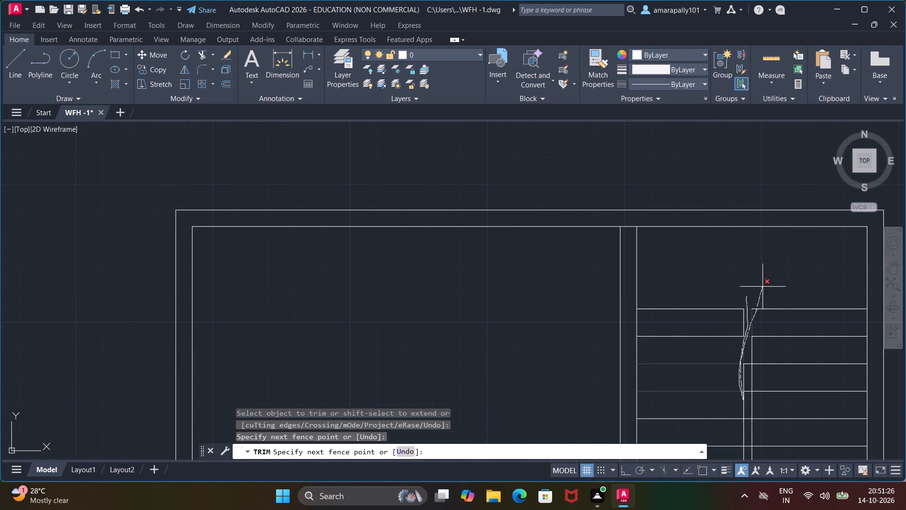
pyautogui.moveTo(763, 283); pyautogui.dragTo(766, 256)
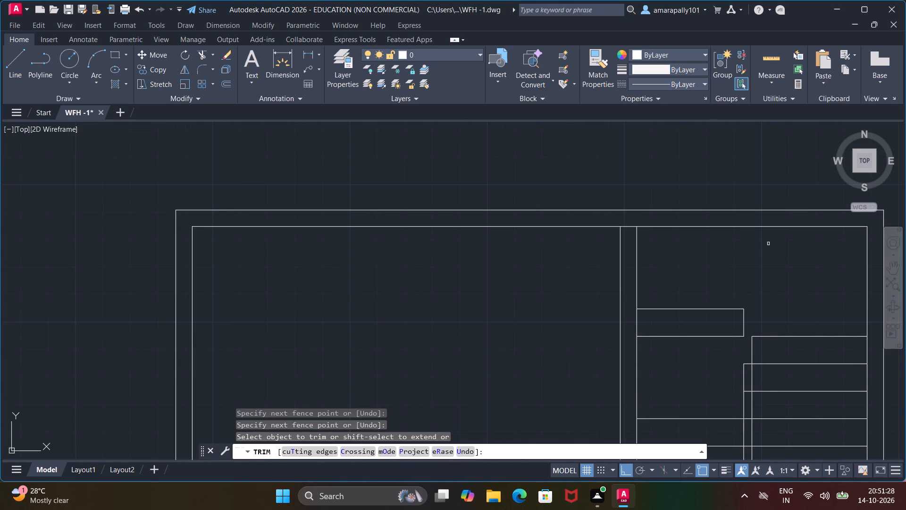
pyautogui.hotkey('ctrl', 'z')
# Trim all tread segments between the two divider lines with a straight vertical fence, using Ortho.
pyautogui.scroll(4, 703, 266)
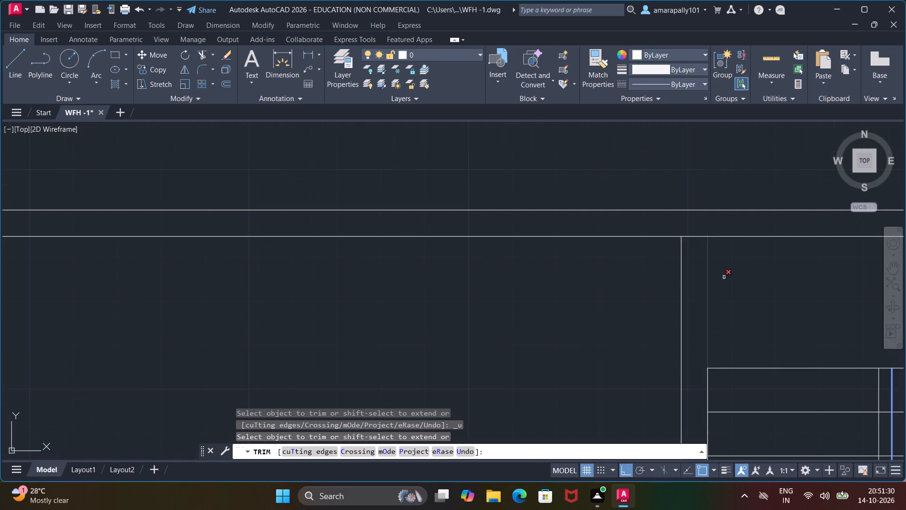
pyautogui.moveTo(847, 355); pyautogui.dragTo(757, 234, button='middle')
pyautogui.click(794, 228)
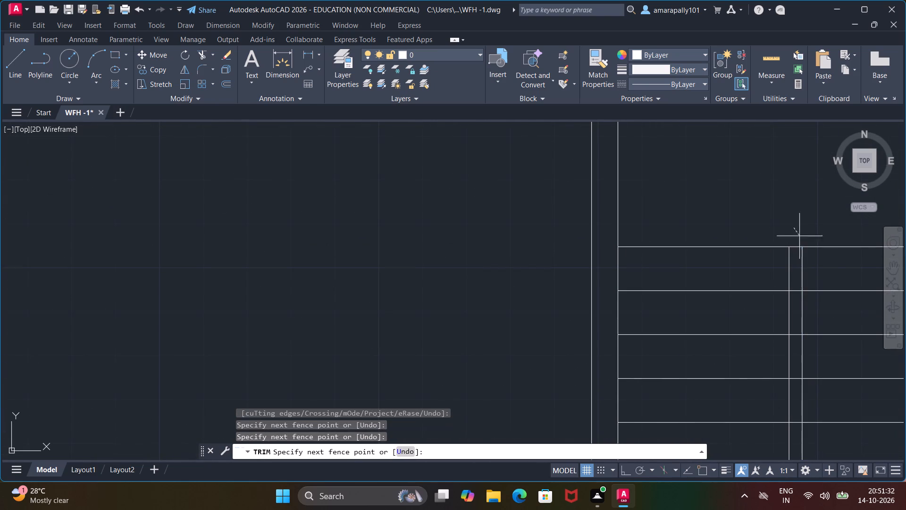
pyautogui.scroll(-1, 800, 394)
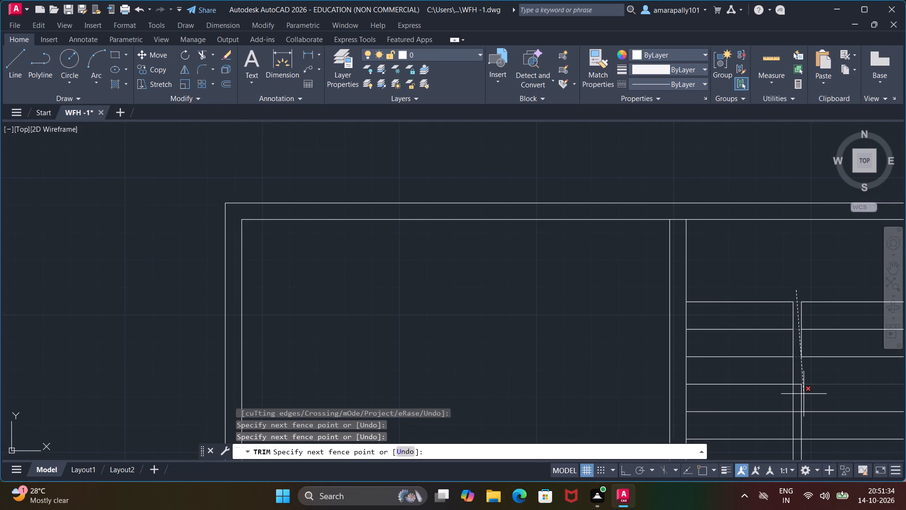
pyautogui.press('F8')
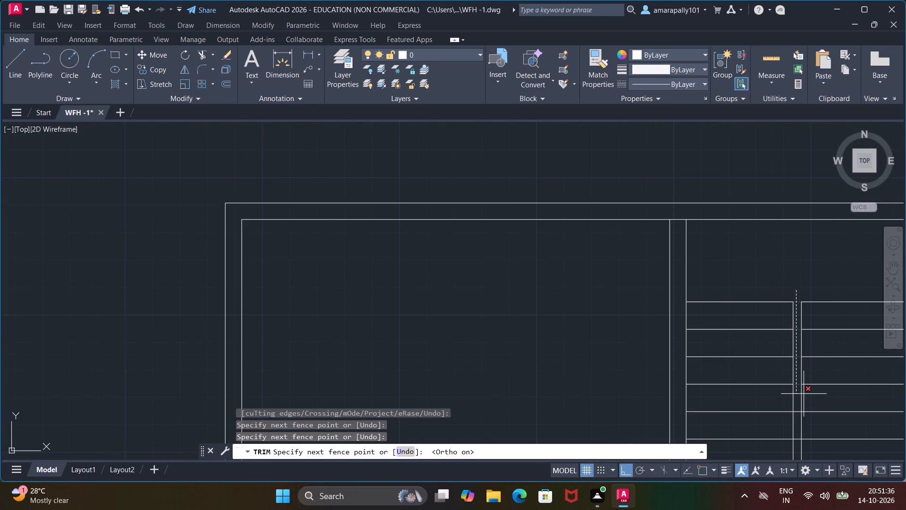
pyautogui.scroll(-5, 800, 440)
pyautogui.moveTo(797, 439); pyautogui.dragTo(793, 272, button='middle')
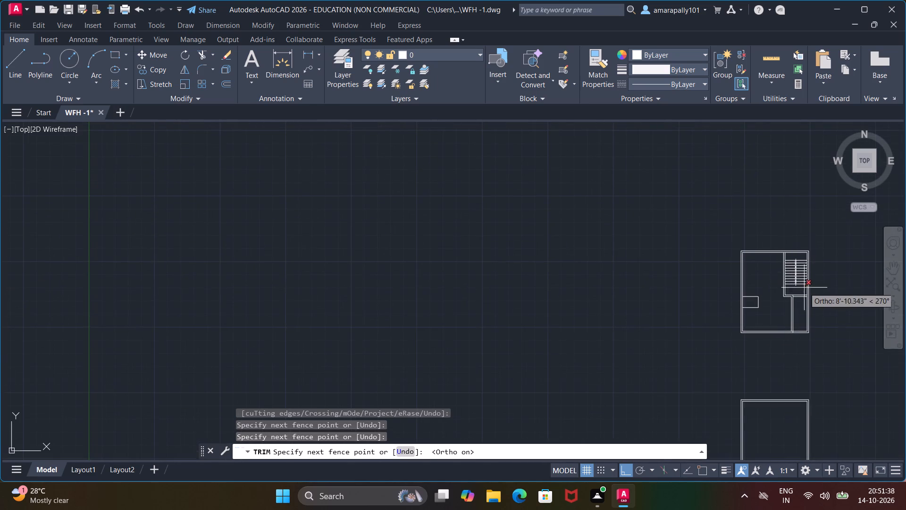
pyautogui.scroll(5, 802, 293)
pyautogui.click(778, 262)
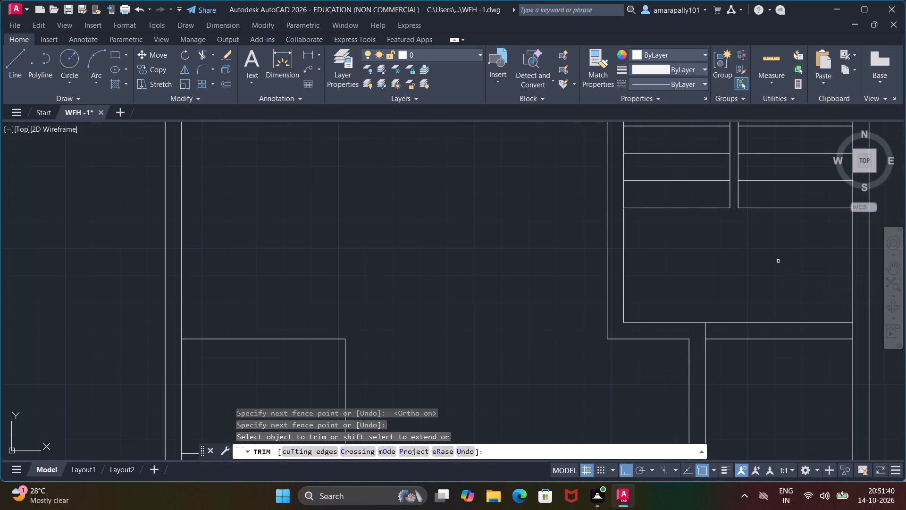
# Trim the bottom wall's inner line between the lower partition and the outer wall on the stair side.
pyautogui.scroll(-2, 777, 266)
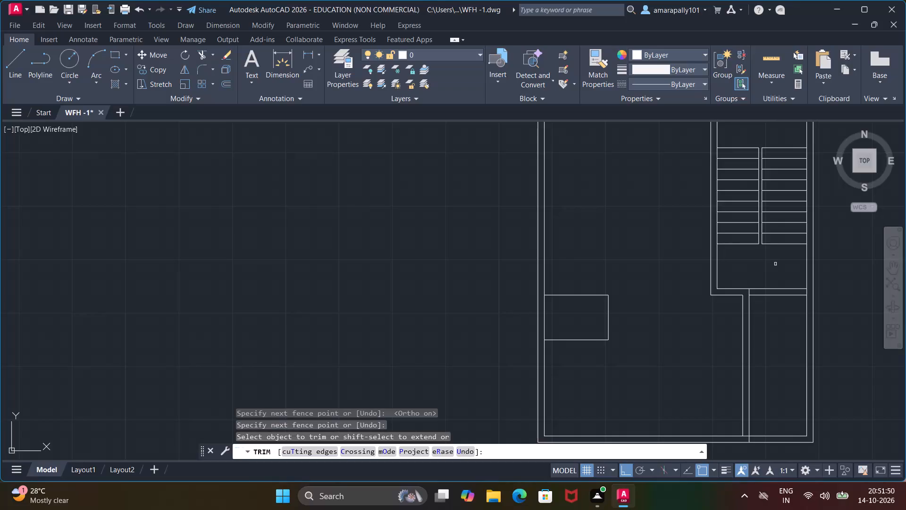
pyautogui.moveTo(573, 416); pyautogui.dragTo(587, 332, button='middle')
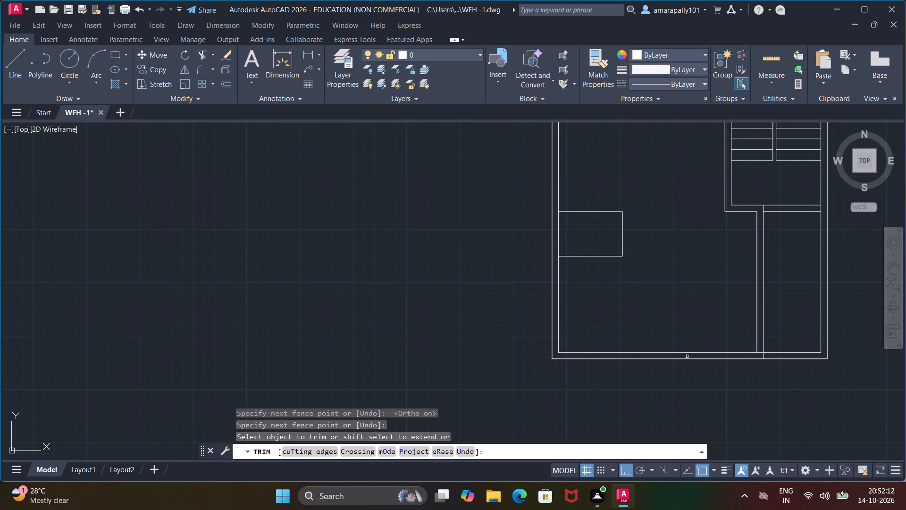
pyautogui.click(784, 352)
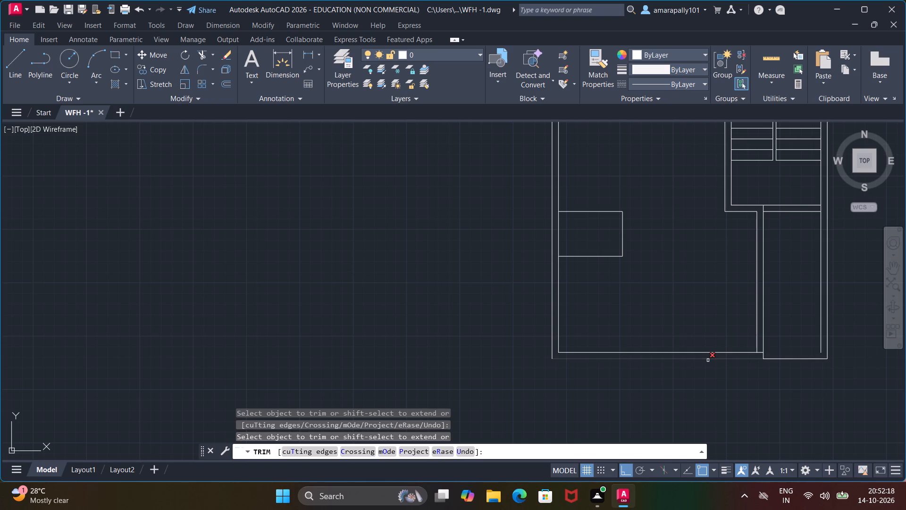
pyautogui.press('Escape')
pyautogui.press('Escape')
pyautogui.press('Escape')
pyautogui.press('Escape')
pyautogui.press('Escape')
pyautogui.press('Escape')
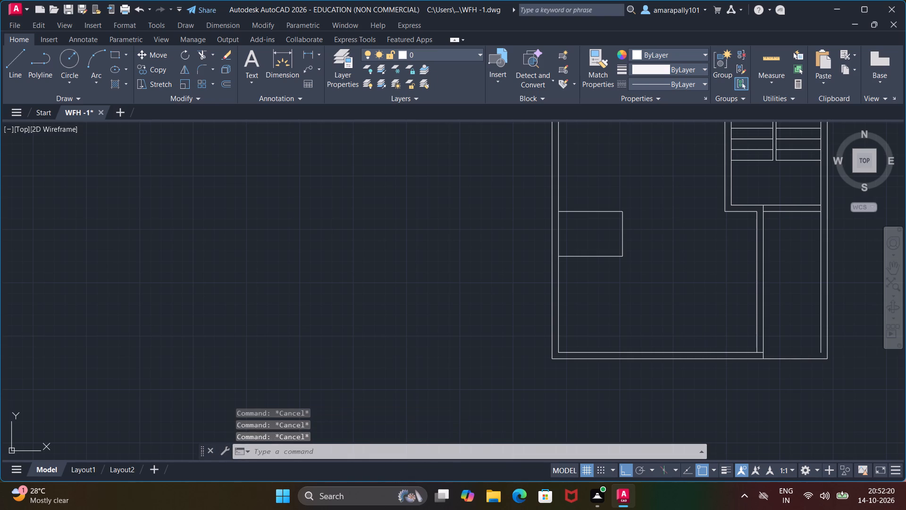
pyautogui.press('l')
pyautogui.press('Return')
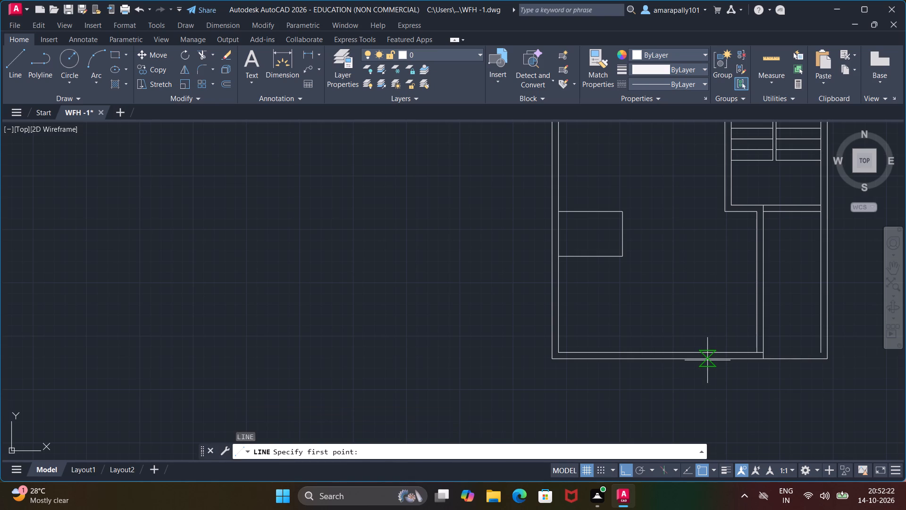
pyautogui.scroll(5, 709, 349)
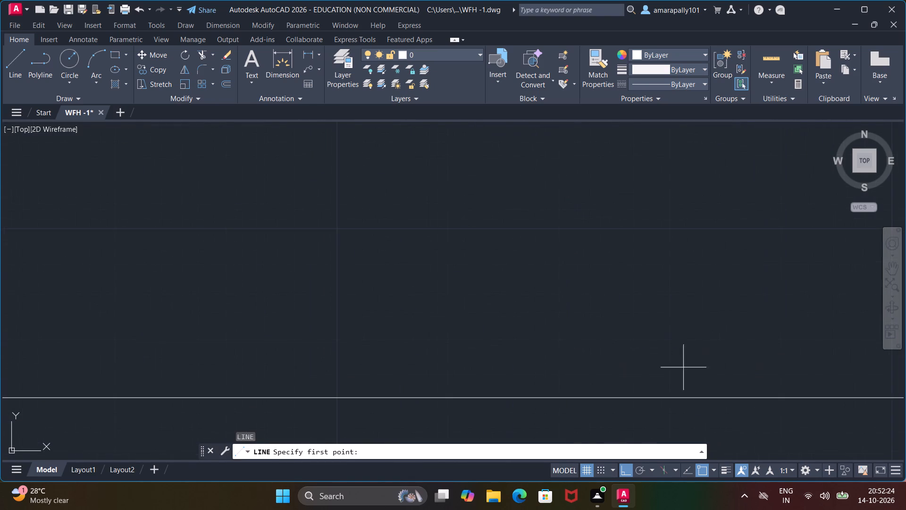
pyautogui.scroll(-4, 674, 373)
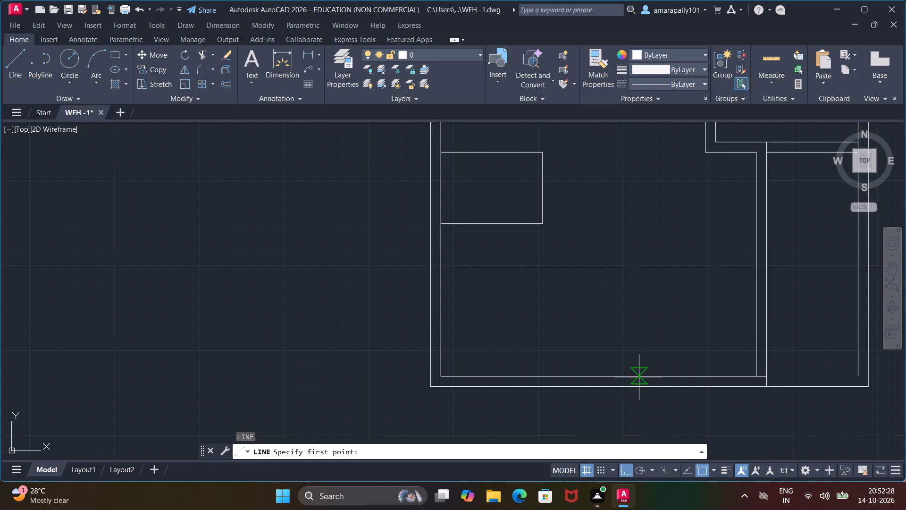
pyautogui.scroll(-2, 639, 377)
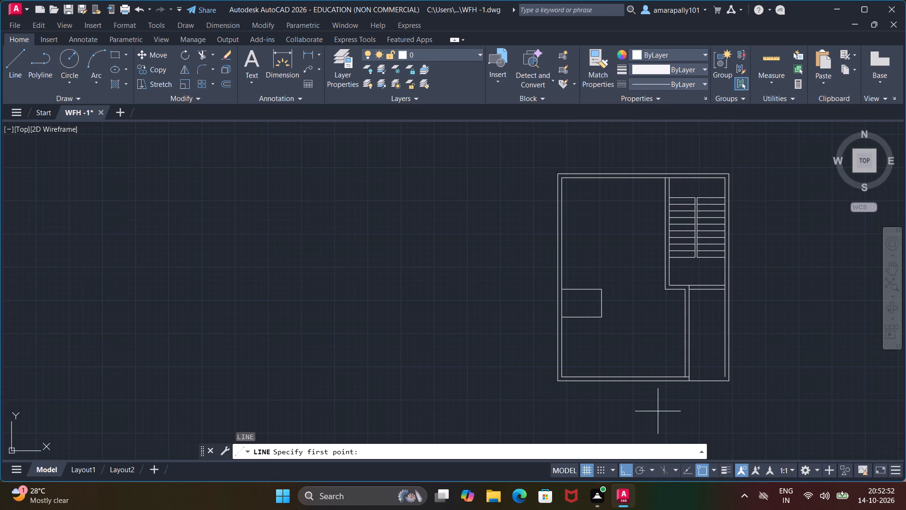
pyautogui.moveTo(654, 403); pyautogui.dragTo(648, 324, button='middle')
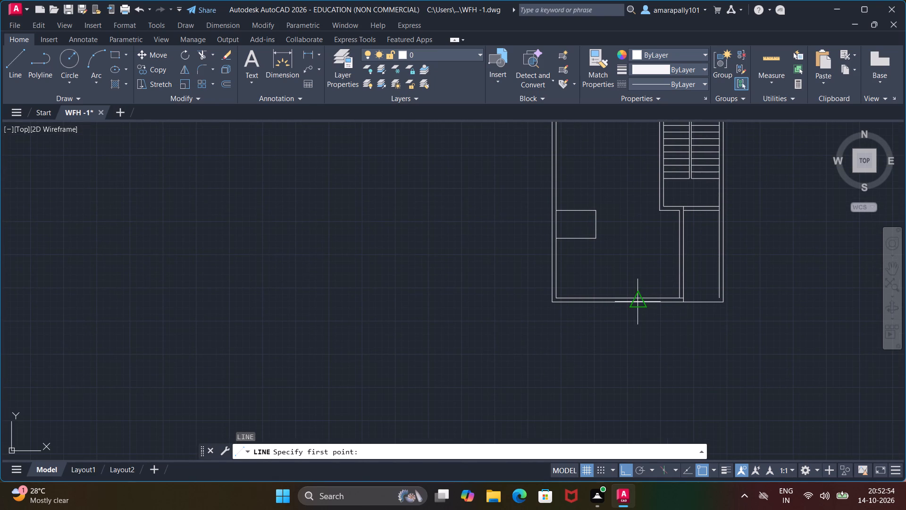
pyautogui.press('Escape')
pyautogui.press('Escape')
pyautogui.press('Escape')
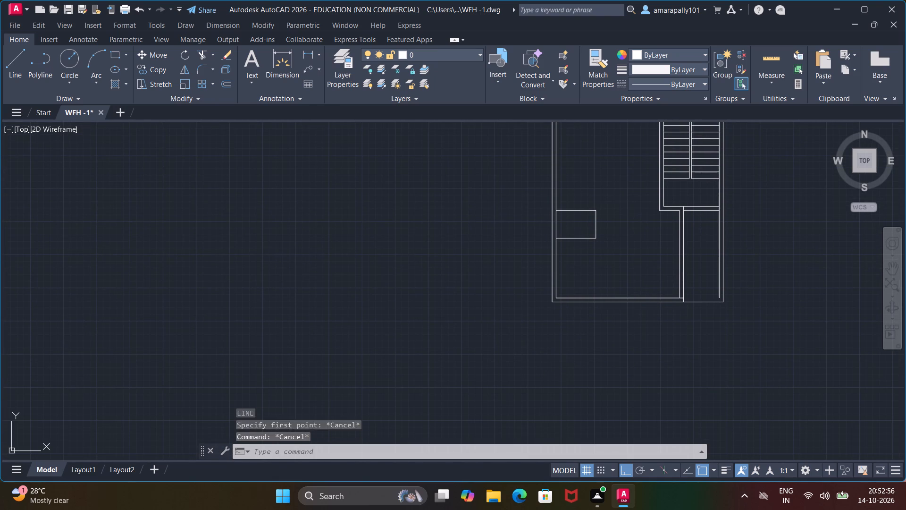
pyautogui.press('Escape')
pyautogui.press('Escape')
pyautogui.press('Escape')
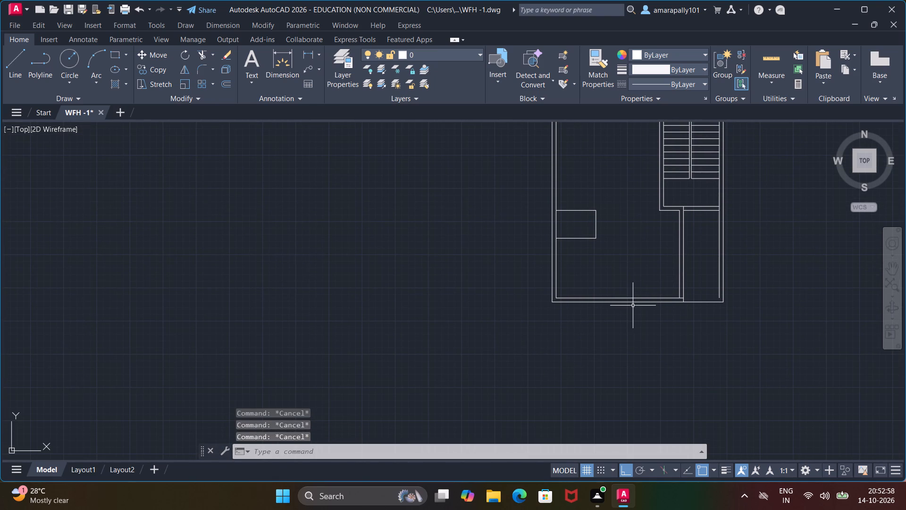
# Offset the plan's bottom outer wall line 2'6" outward, below the plan.
pyautogui.press('o')
pyautogui.press('Return')
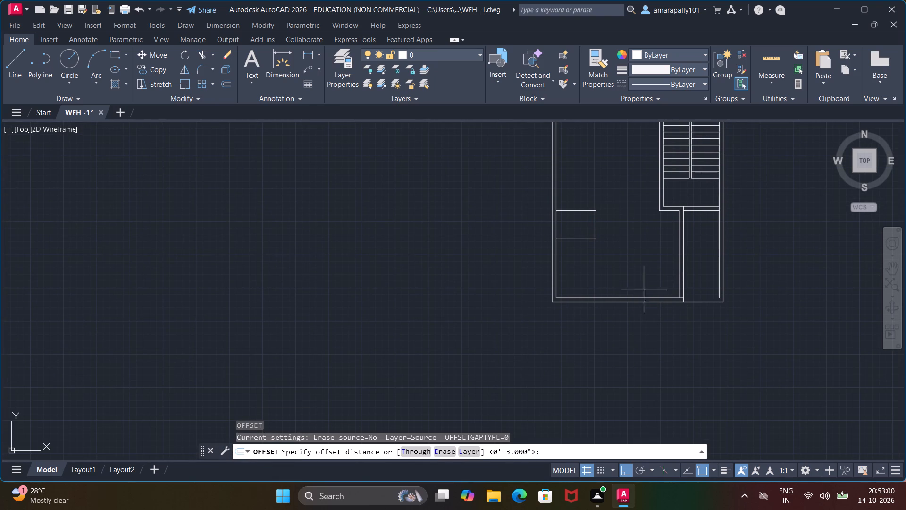
pyautogui.click(650, 303)
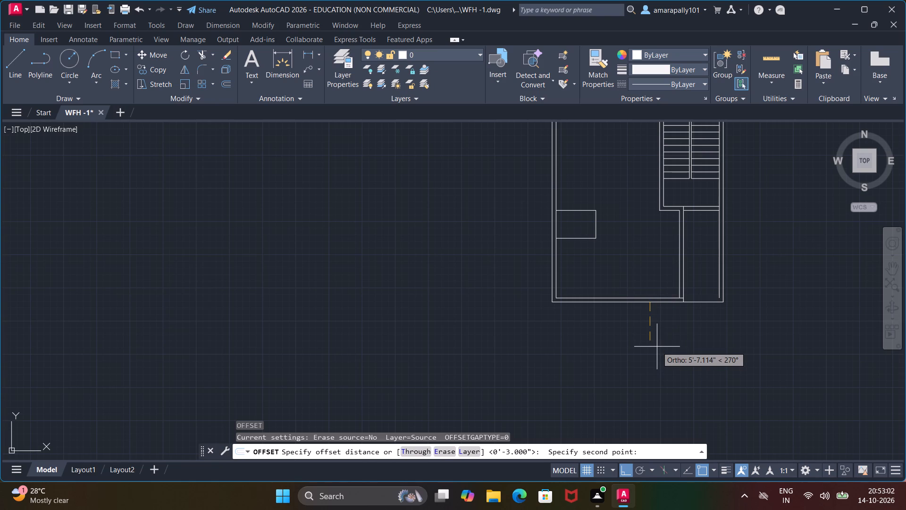
pyautogui.write('2\'6"')
pyautogui.press('Return')
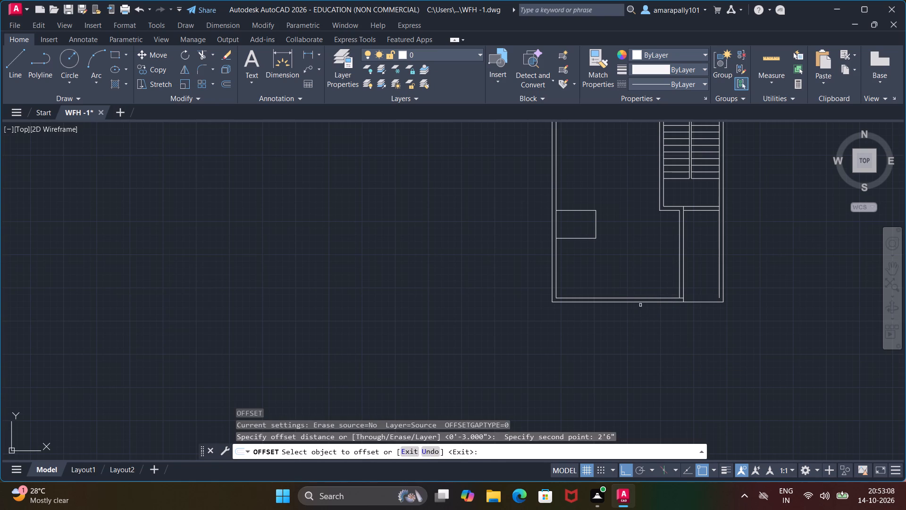
pyautogui.click(643, 302)
pyautogui.click(642, 329)
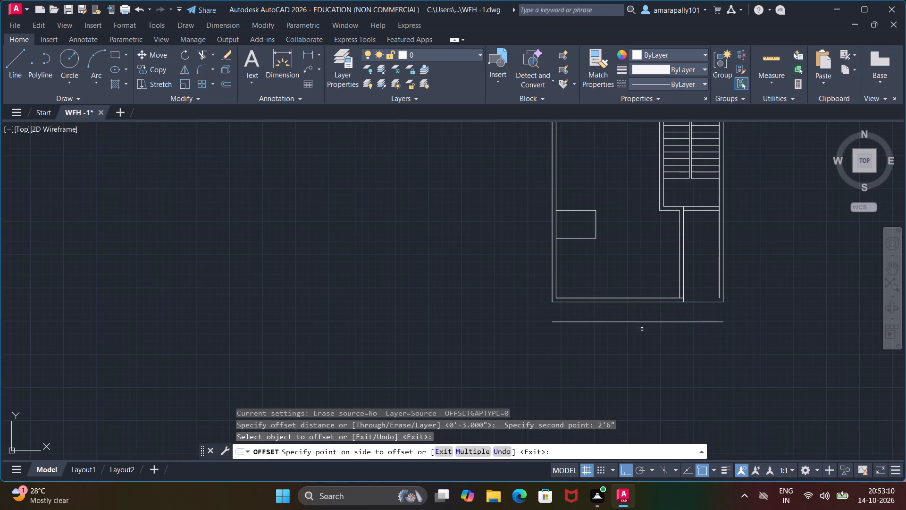
pyautogui.press('Escape')
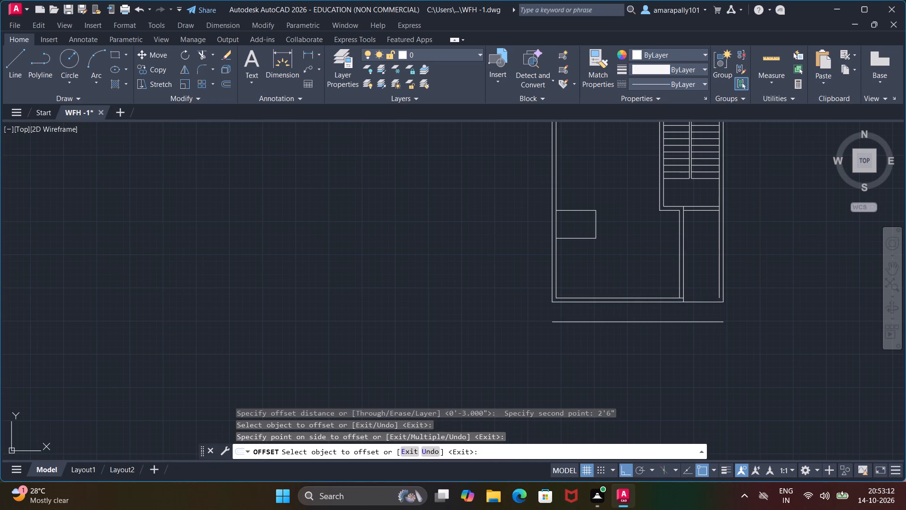
pyautogui.press('Escape')
pyautogui.press('Escape')
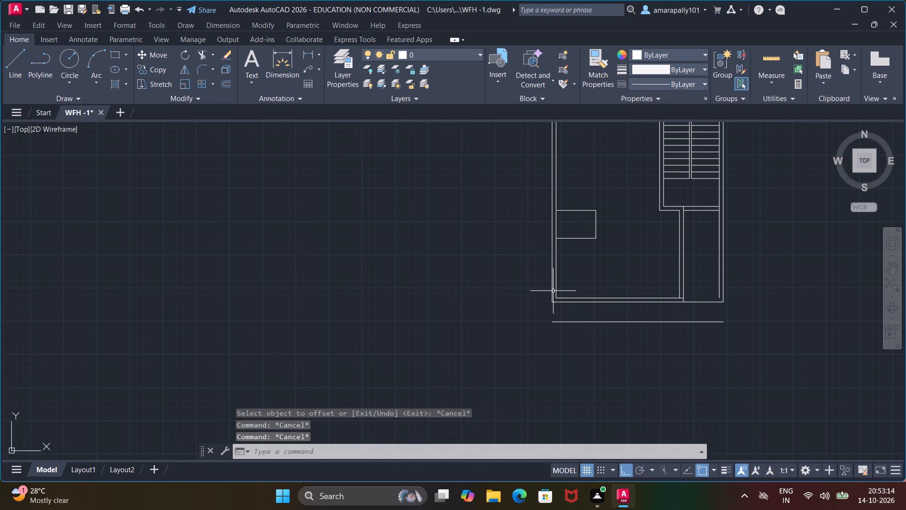
# Stretch the lower end of the left outer wall line down to the left end of the new offset line.
pyautogui.click(551, 294)
pyautogui.scroll(6, 557, 299)
pyautogui.scroll(-5, 502, 391)
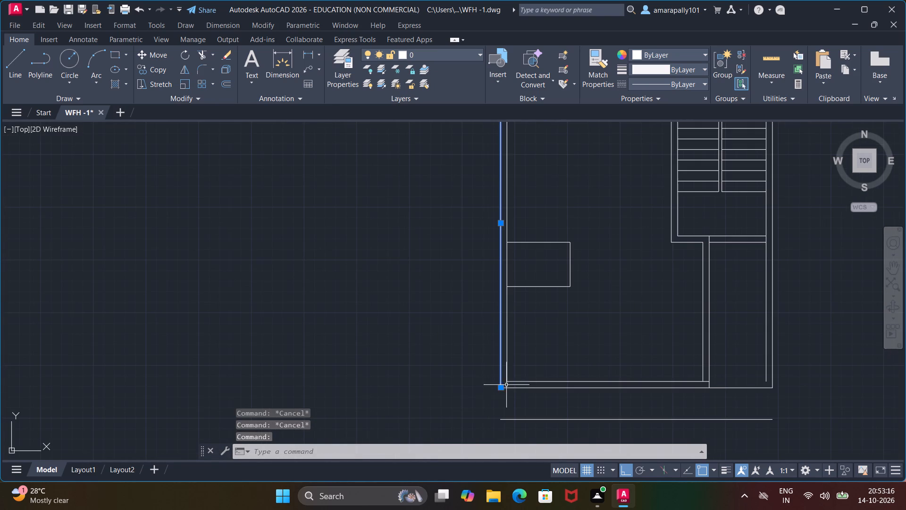
pyautogui.moveTo(502, 388); pyautogui.dragTo(502, 418)
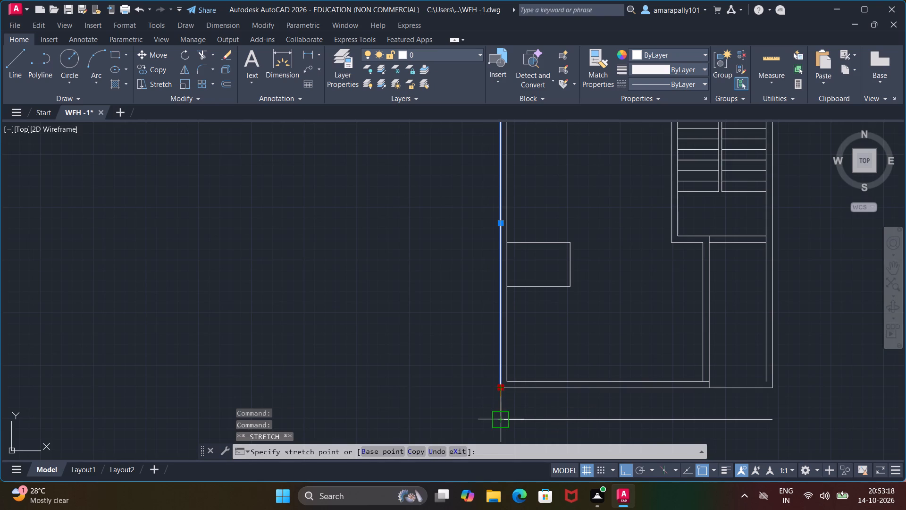
pyautogui.click(502, 418)
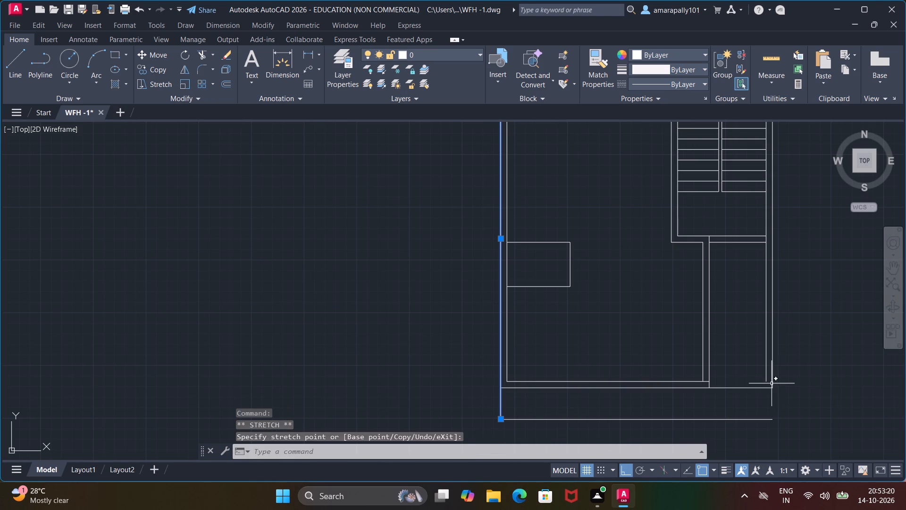
# Stretch the lower end of the stair-side outer wall line down to the end of the new offset line below the plan.
pyautogui.click(772, 384)
pyautogui.moveTo(774, 390); pyautogui.dragTo(773, 421)
pyautogui.click(773, 421)
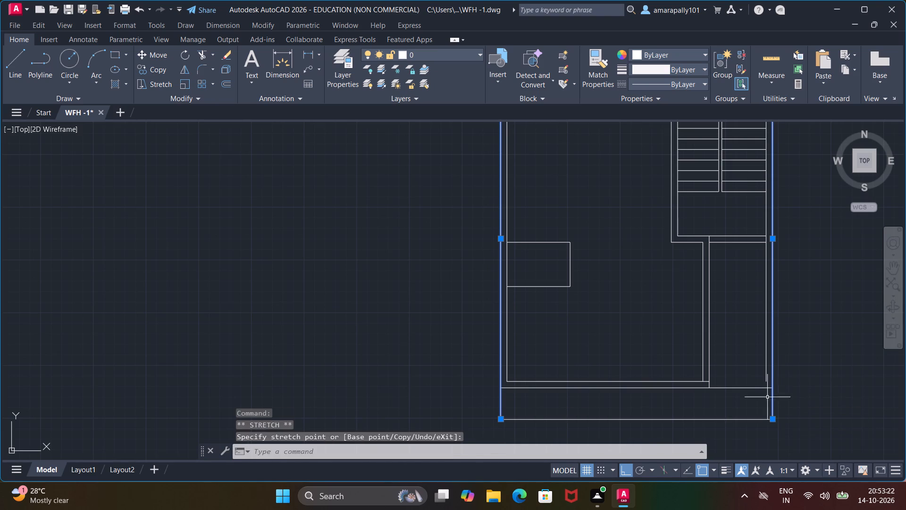
# Stretch the lower end of the stair-side wall's inner line down to the bottom wall's outer line.
pyautogui.click(766, 380)
pyautogui.moveTo(766, 382); pyautogui.dragTo(766, 387)
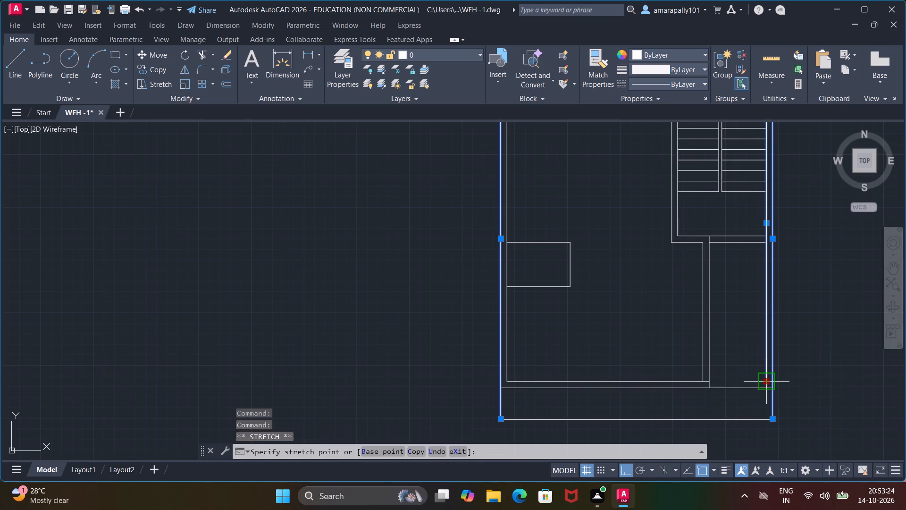
pyautogui.moveTo(766, 387); pyautogui.dragTo(766, 391)
pyautogui.click(765, 392)
pyautogui.press('Escape')
pyautogui.press('Escape')
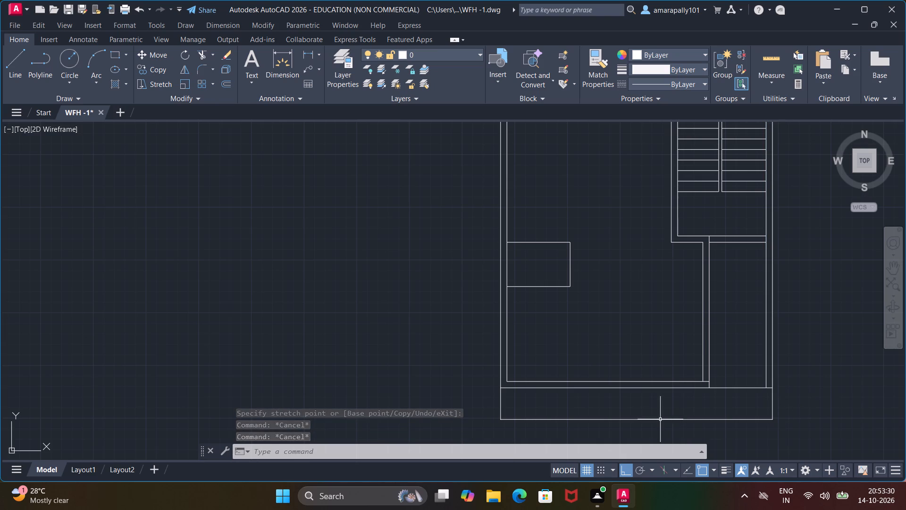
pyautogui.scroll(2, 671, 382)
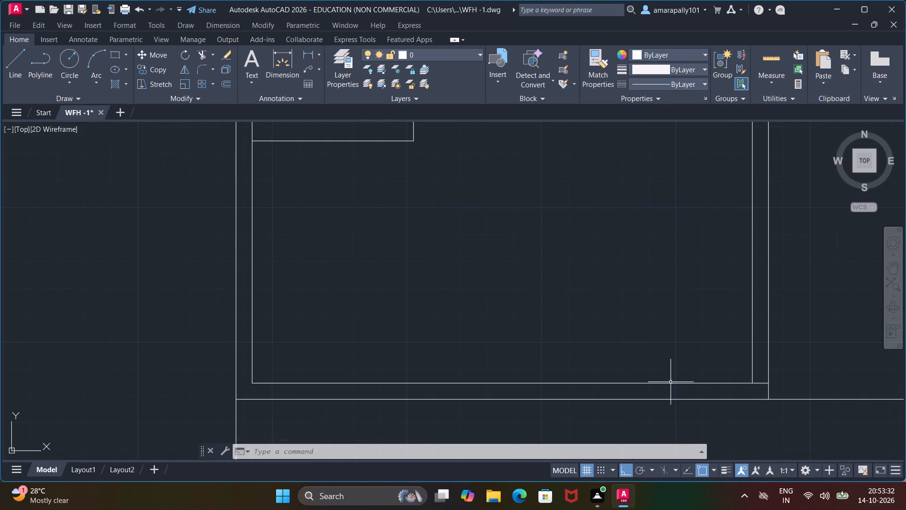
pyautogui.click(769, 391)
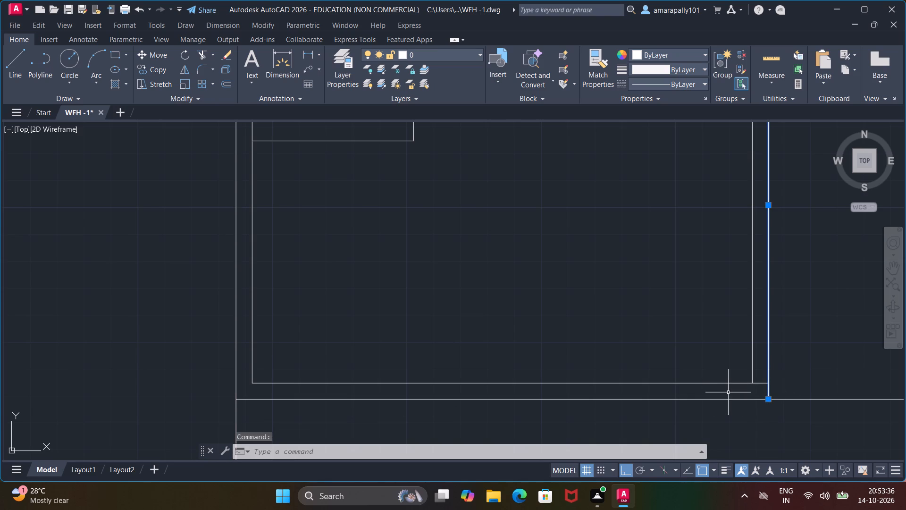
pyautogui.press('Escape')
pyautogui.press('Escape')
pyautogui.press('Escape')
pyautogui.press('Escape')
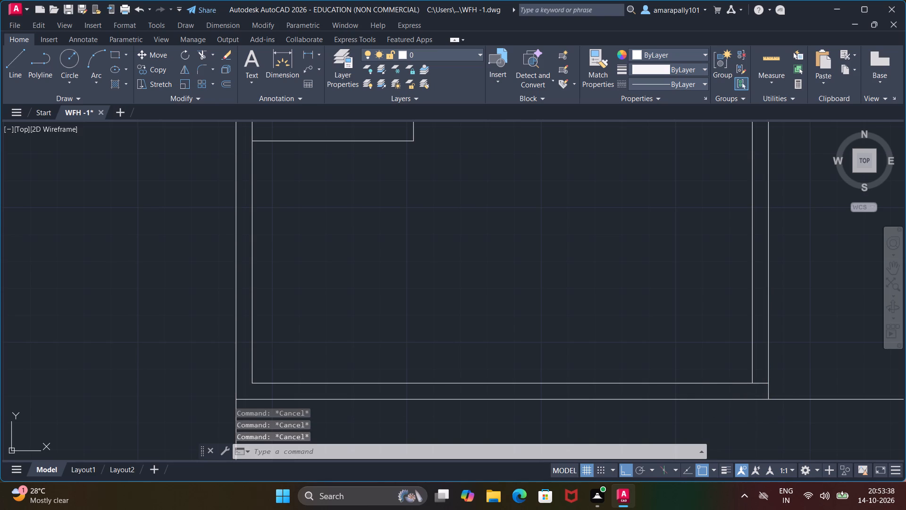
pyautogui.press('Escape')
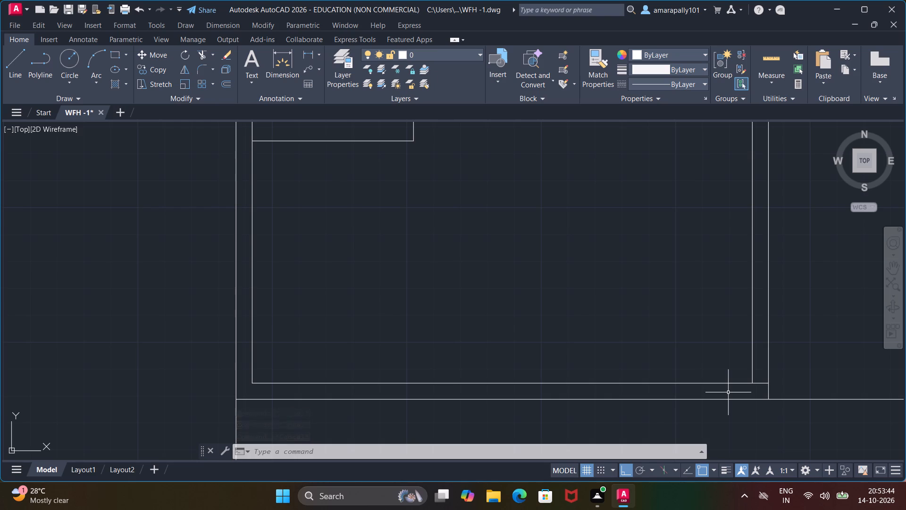
# Draw a short vertical line across the bottom wall, from its inner line perpendicular to its outer line, between the left wall and lower partition.
pyautogui.press('l')
pyautogui.press('Return')
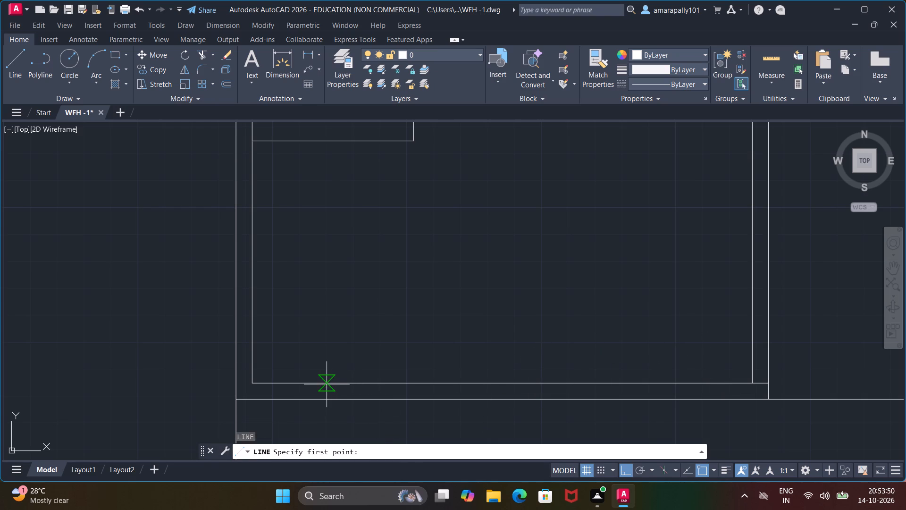
pyautogui.scroll(3, 327, 383)
pyautogui.scroll(-1, 312, 390)
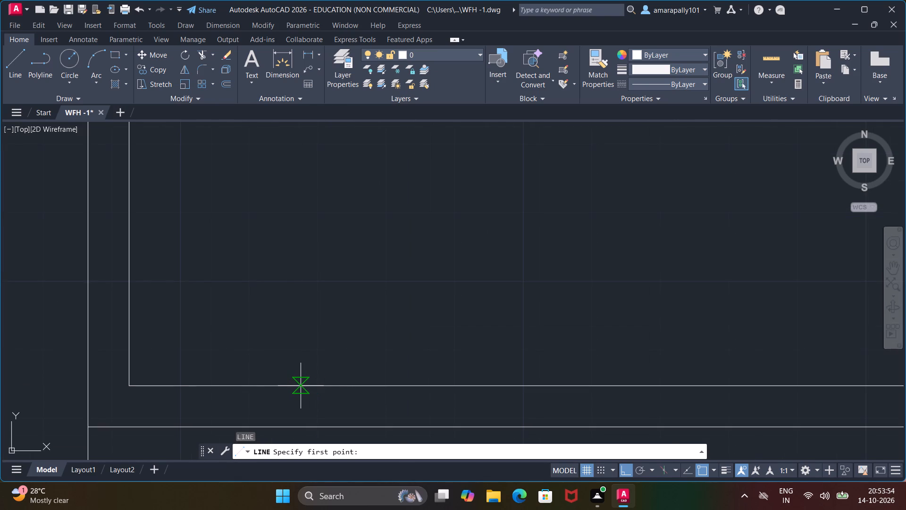
pyautogui.scroll(-3, 286, 386)
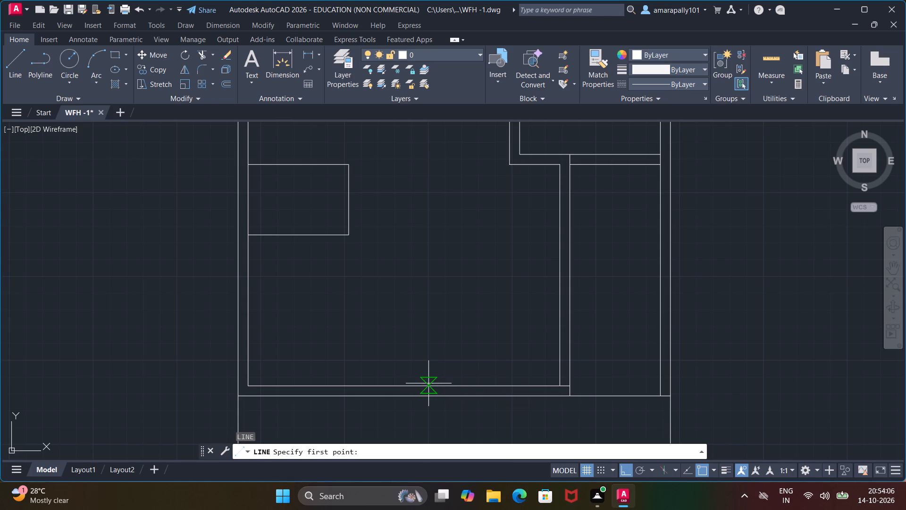
pyautogui.click(453, 386)
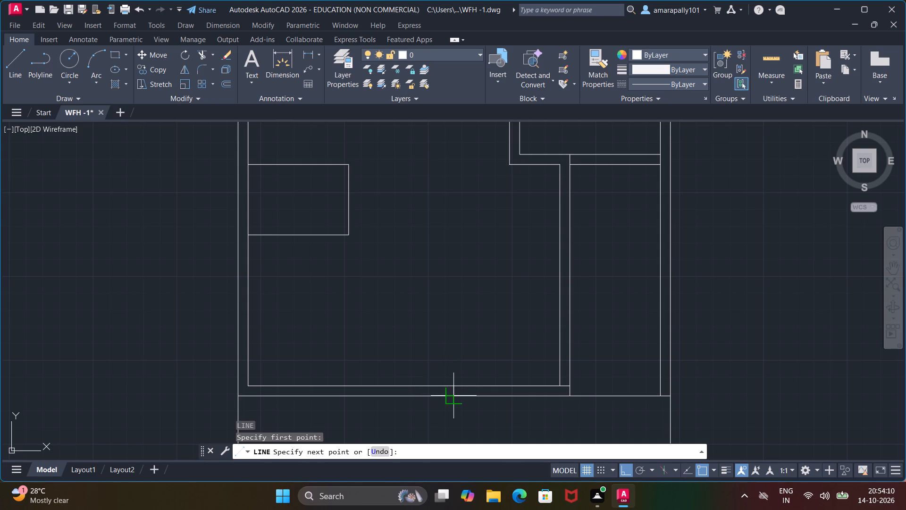
pyautogui.click(453, 399)
pyautogui.press('Escape')
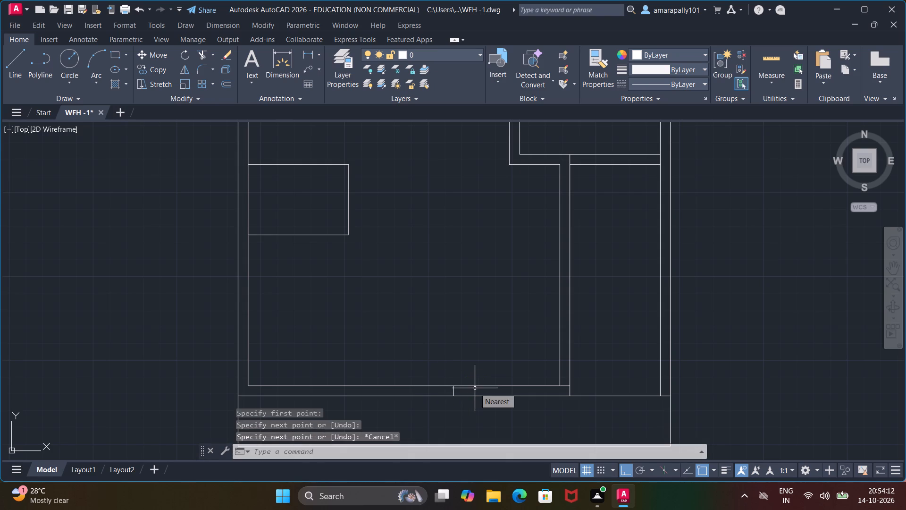
pyautogui.press('Escape')
pyautogui.press('Escape')
pyautogui.press('Escape')
pyautogui.press('Escape')
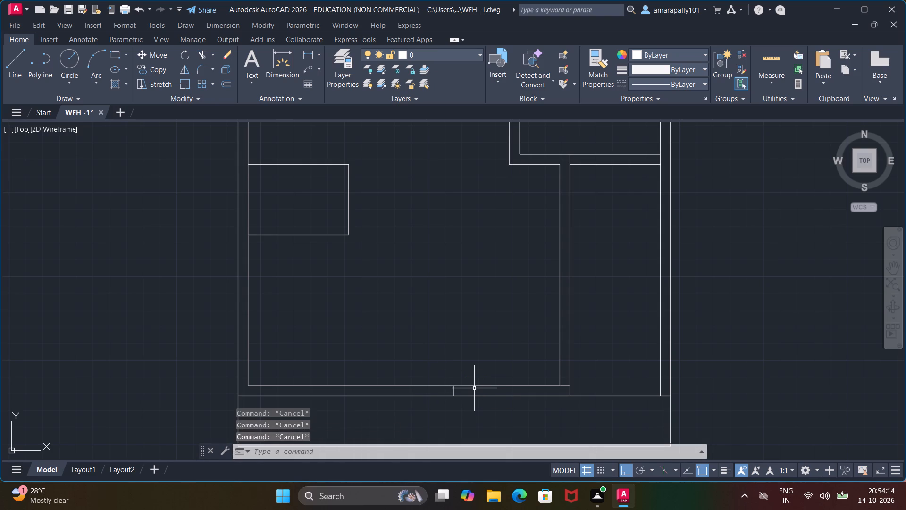
# Trim the bottom wall's inner line from the short cross line through to the far side of the lower partition.
pyautogui.scroll(2, 474, 389)
pyautogui.write('TR')
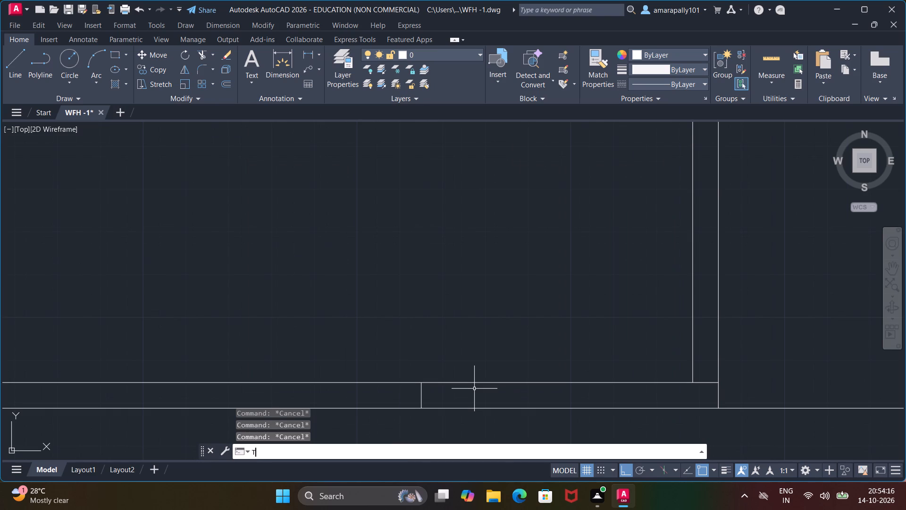
pyautogui.press('Return')
pyautogui.press('Return')
pyautogui.click(489, 382)
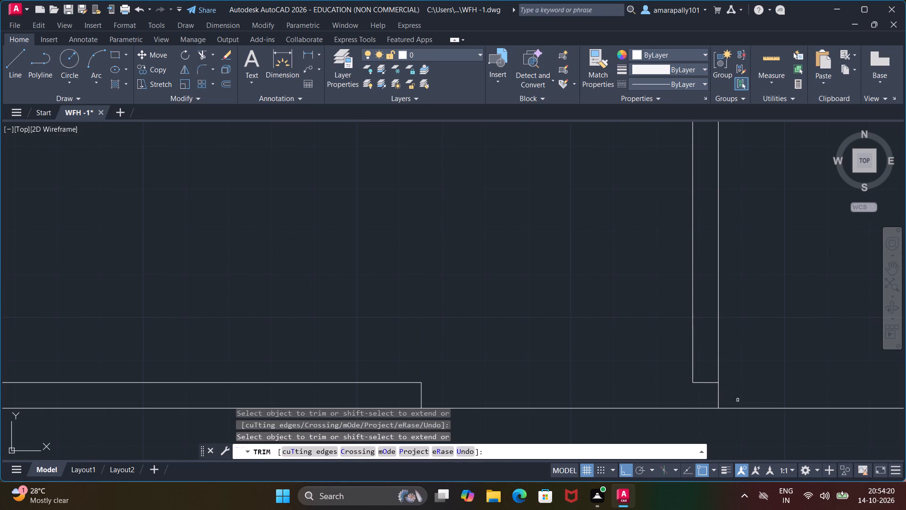
pyautogui.click(707, 384)
pyautogui.press('Escape')
pyautogui.press('Escape')
pyautogui.press('Escape')
pyautogui.press('Escape')
pyautogui.press('Escape')
pyautogui.press('Escape')
pyautogui.press('Escape')
pyautogui.press('Escape')
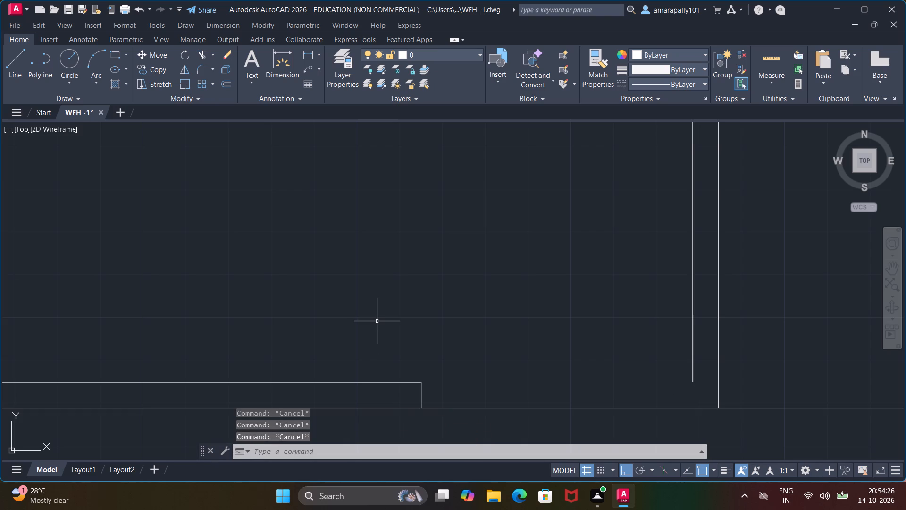
# Offset the short cross line in the bottom wall 1' toward the left wall.
pyautogui.press('o')
pyautogui.press('f')
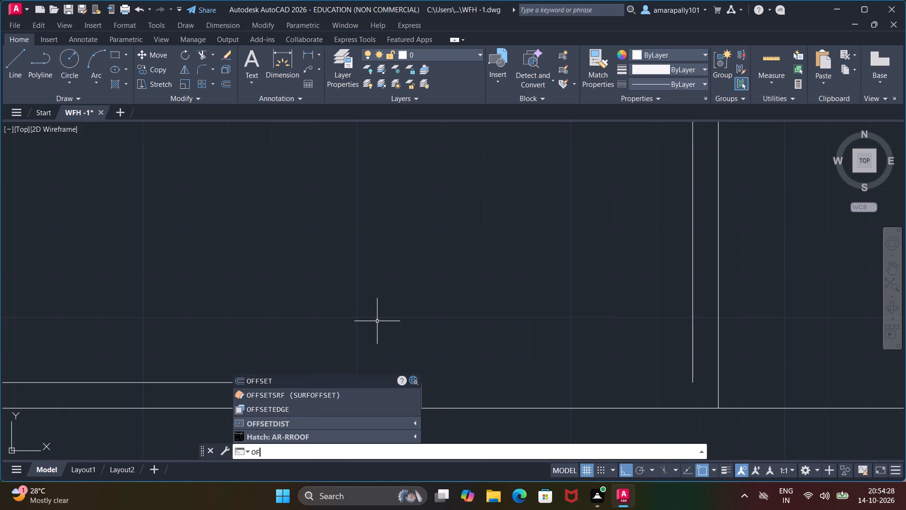
pyautogui.press('Return')
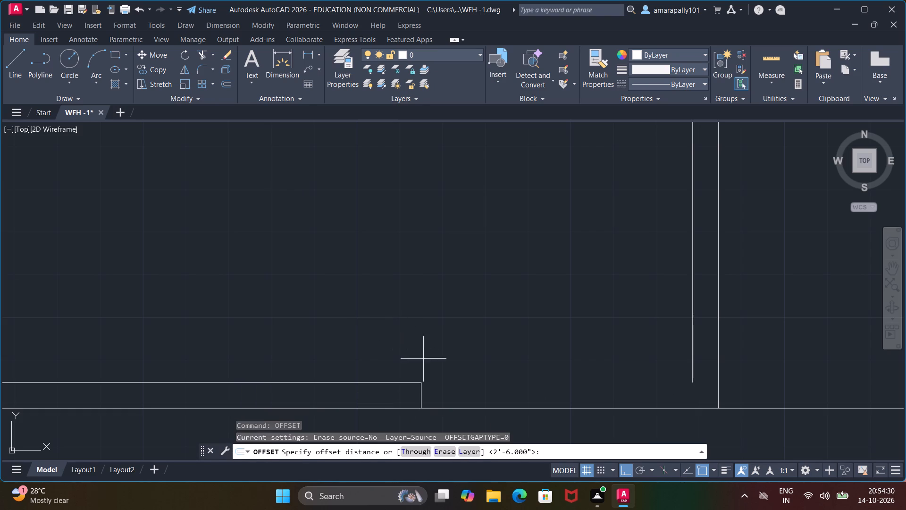
pyautogui.click(419, 396)
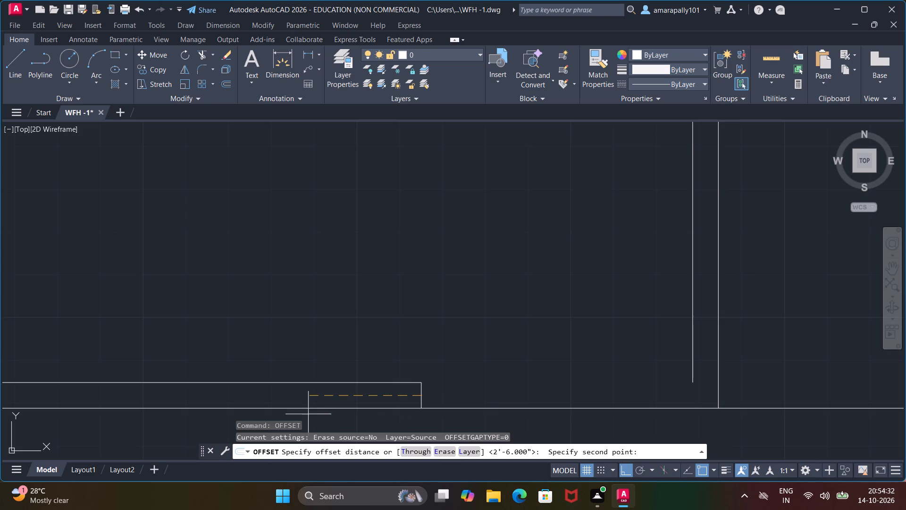
pyautogui.scroll(-4, 331, 399)
pyautogui.scroll(4, 337, 392)
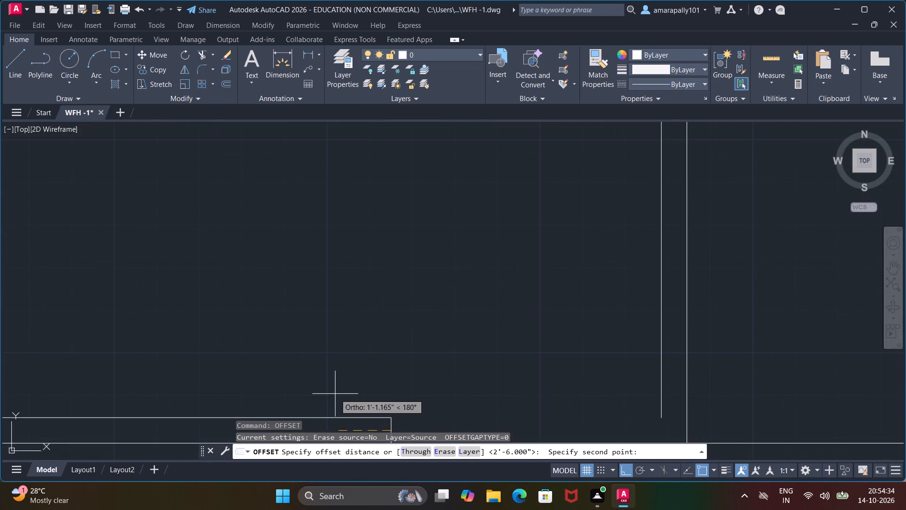
pyautogui.moveTo(336, 395); pyautogui.dragTo(533, 314, button='middle')
pyautogui.write("1'")
pyautogui.press('Return')
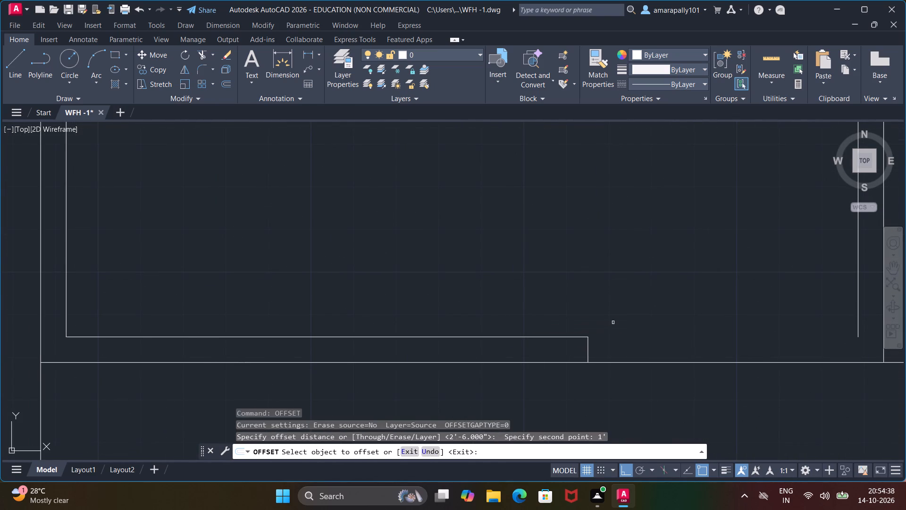
pyautogui.click(587, 351)
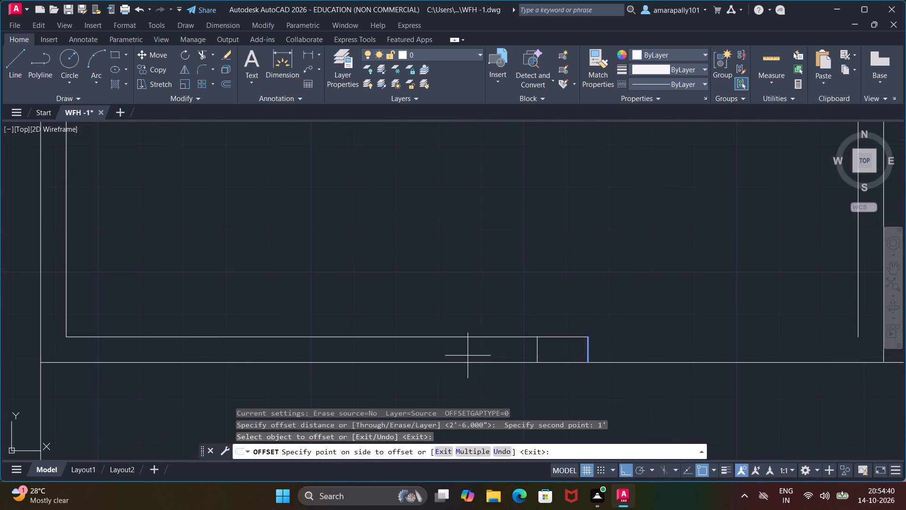
pyautogui.click(468, 356)
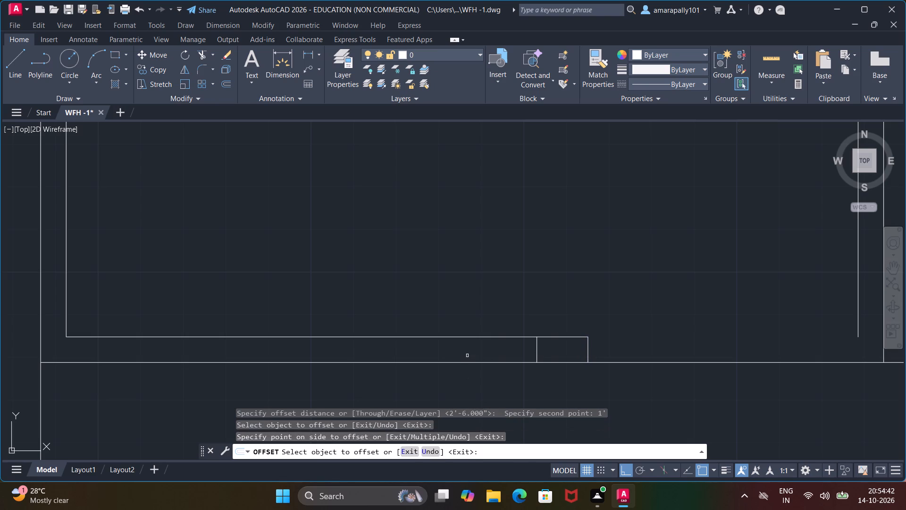
pyautogui.scroll(-3, 466, 356)
pyautogui.moveTo(466, 356); pyautogui.dragTo(511, 354, button='middle')
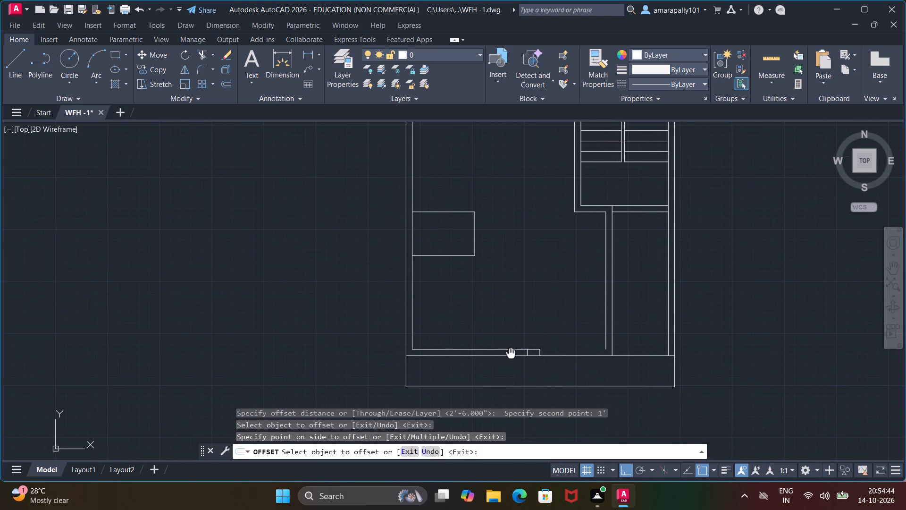
pyautogui.moveTo(511, 354); pyautogui.dragTo(511, 354, button='middle')
pyautogui.scroll(2, 515, 355)
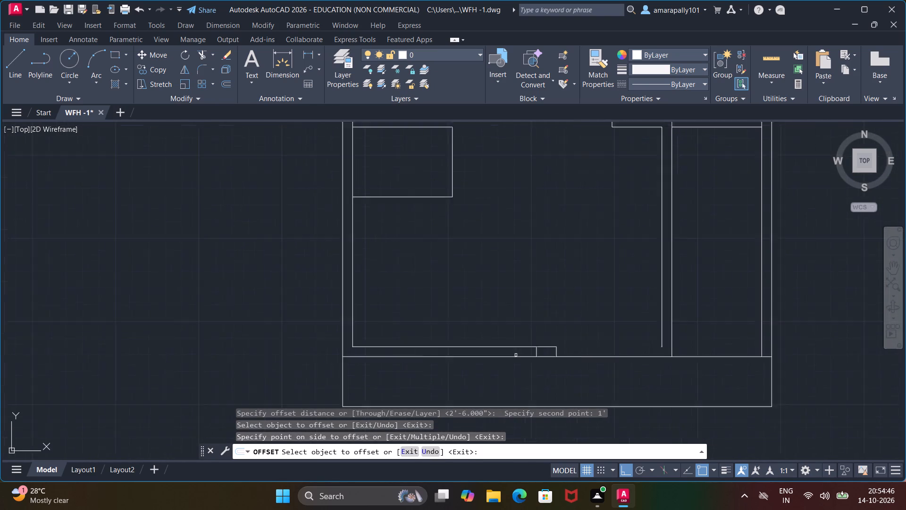
pyautogui.scroll(1, 516, 355)
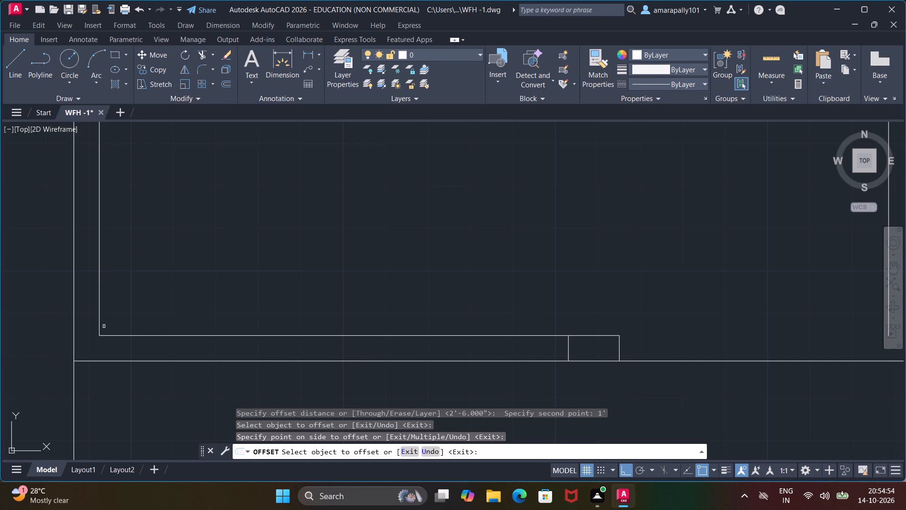
pyautogui.press('Escape')
pyautogui.press('Escape')
pyautogui.press('Escape')
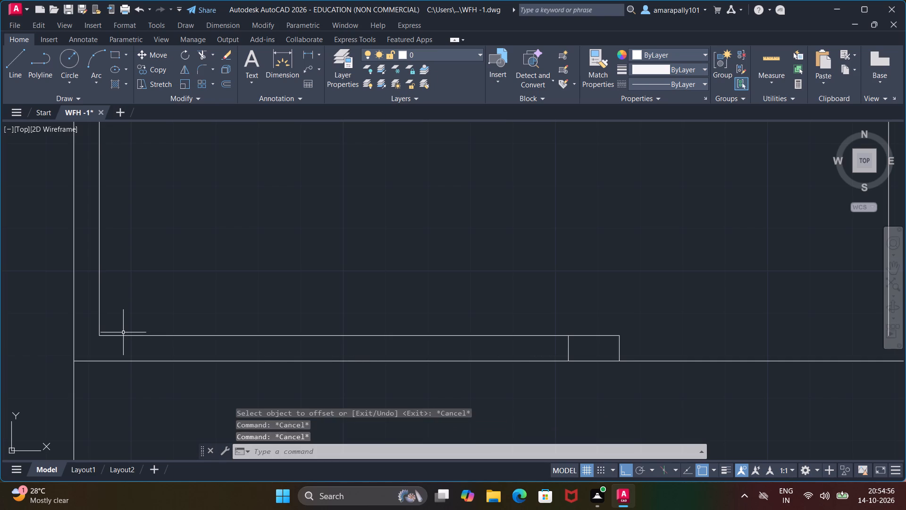
pyautogui.press('Escape')
pyautogui.press('Escape')
pyautogui.press('Escape')
pyautogui.press('Escape')
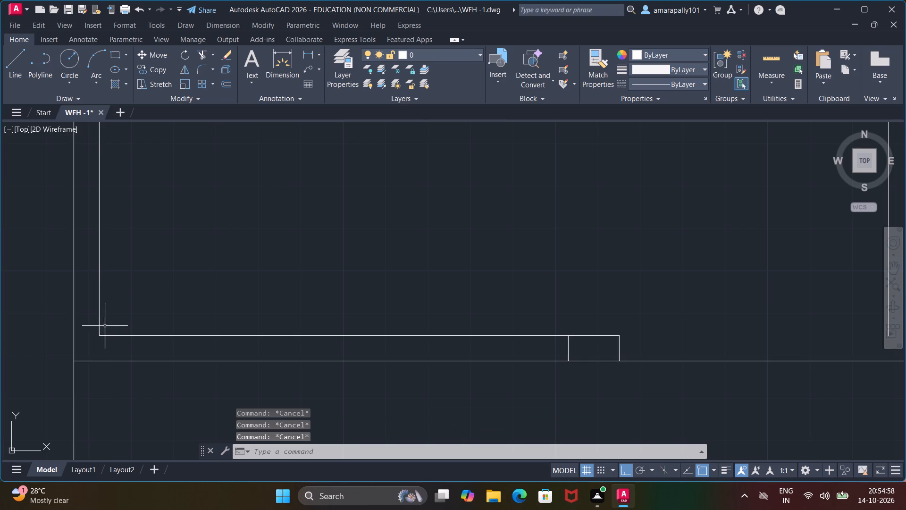
# Stretch the lower end of the left wall's inner line down to the bottom wall's outer line.
pyautogui.click(99, 322)
pyautogui.moveTo(100, 333); pyautogui.dragTo(97, 358)
pyautogui.click(97, 358)
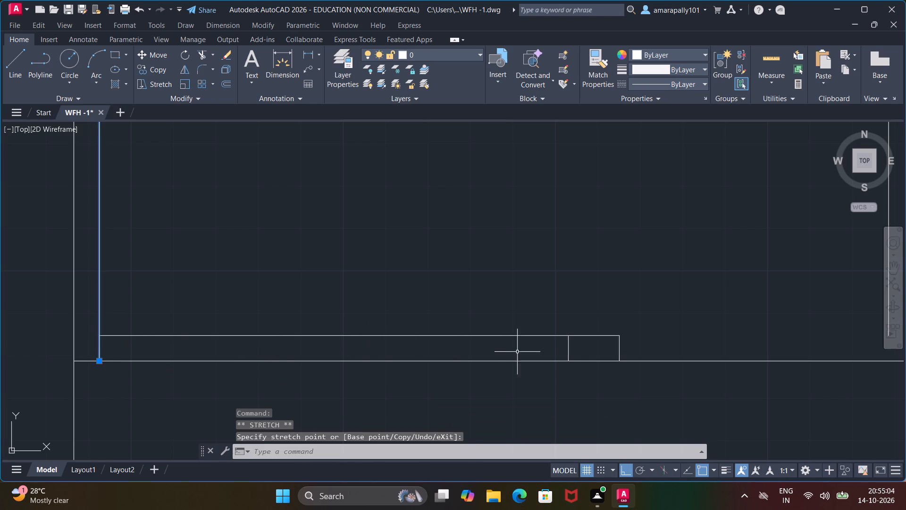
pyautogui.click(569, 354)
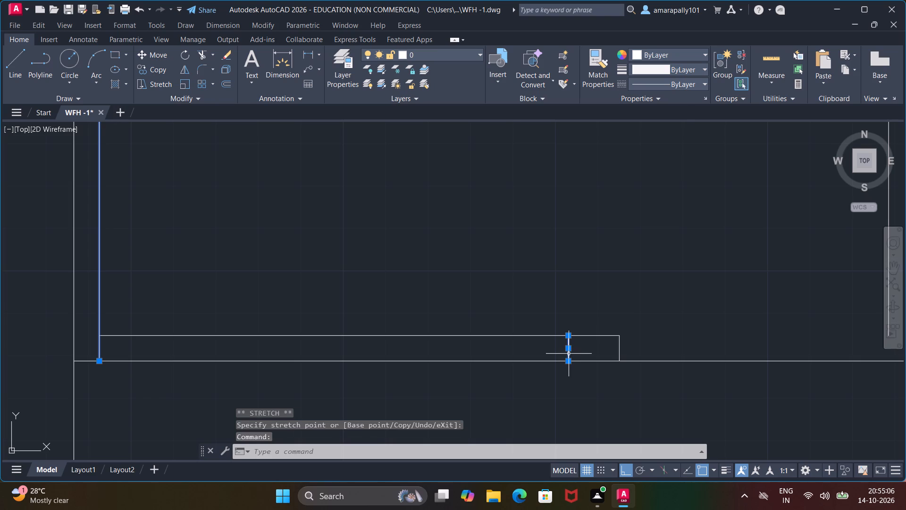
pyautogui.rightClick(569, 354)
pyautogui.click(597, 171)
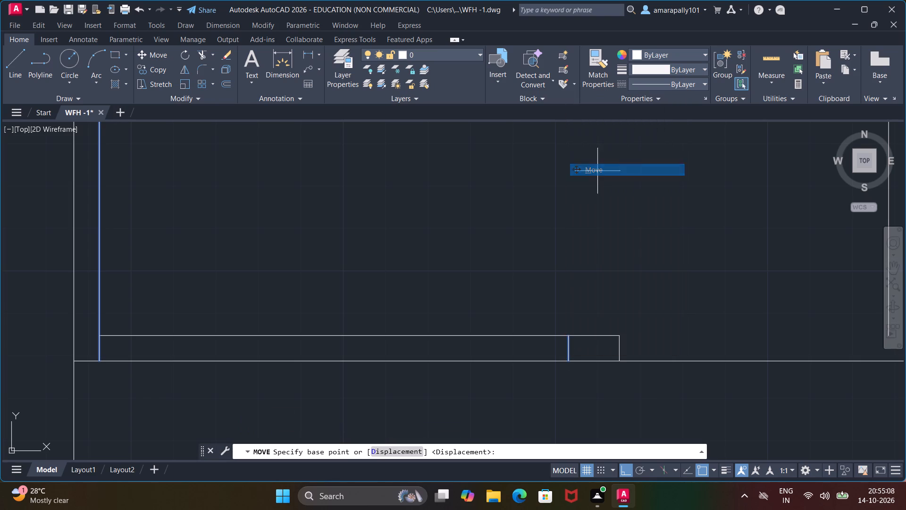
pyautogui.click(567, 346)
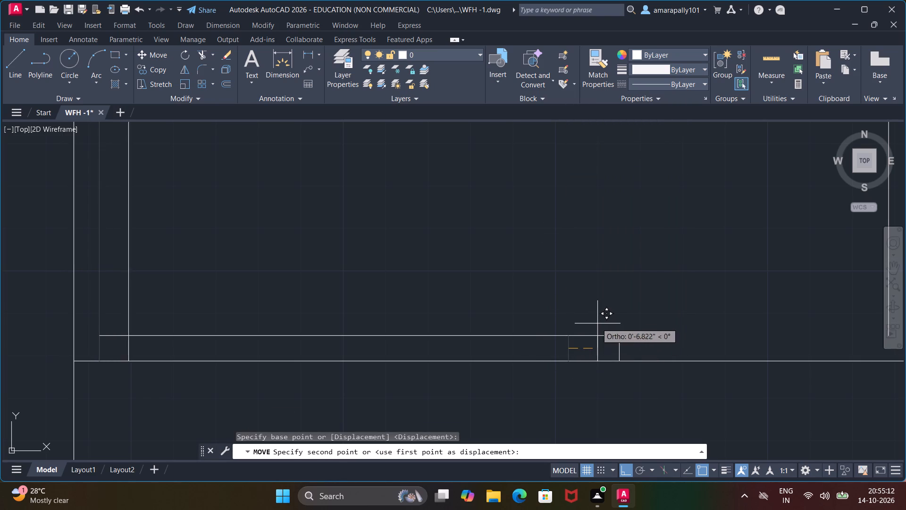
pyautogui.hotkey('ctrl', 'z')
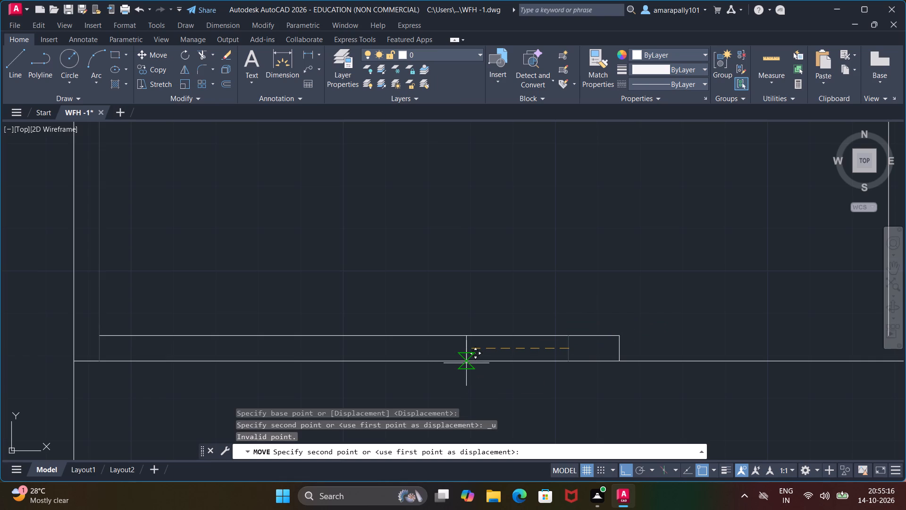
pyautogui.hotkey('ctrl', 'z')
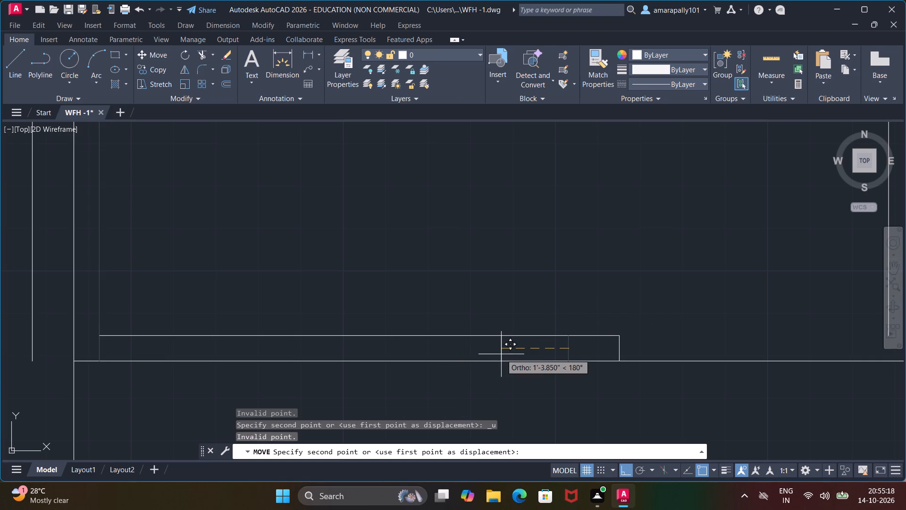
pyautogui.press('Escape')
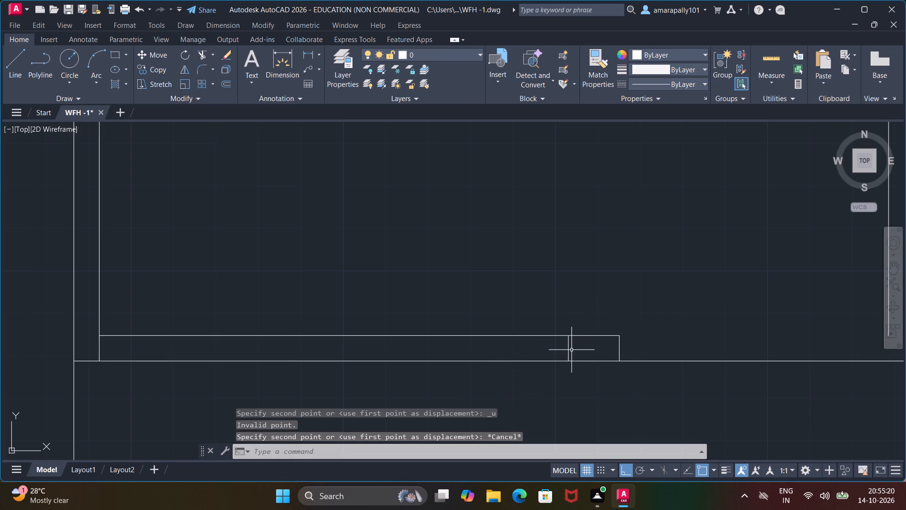
# Move the offset cross line in the bottom wall .5' toward the left wall.
pyautogui.click(568, 351)
pyautogui.rightClick(574, 297)
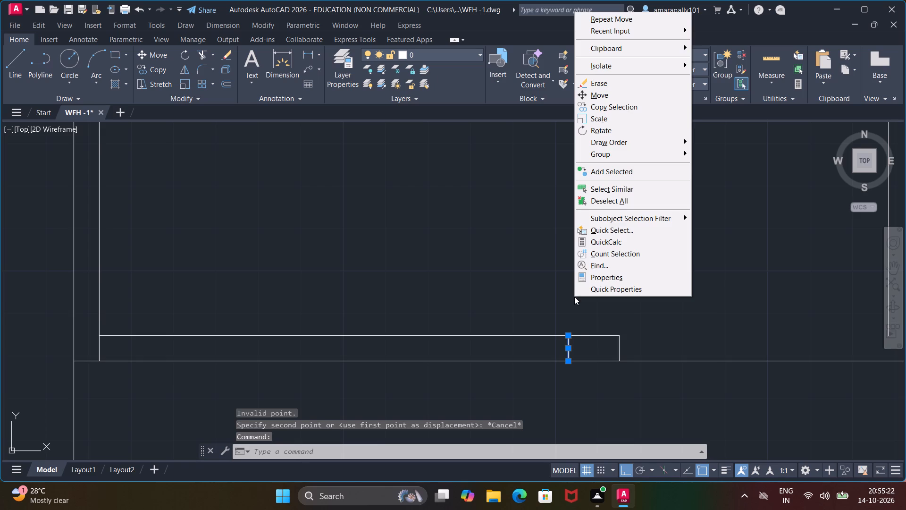
pyautogui.click(590, 92)
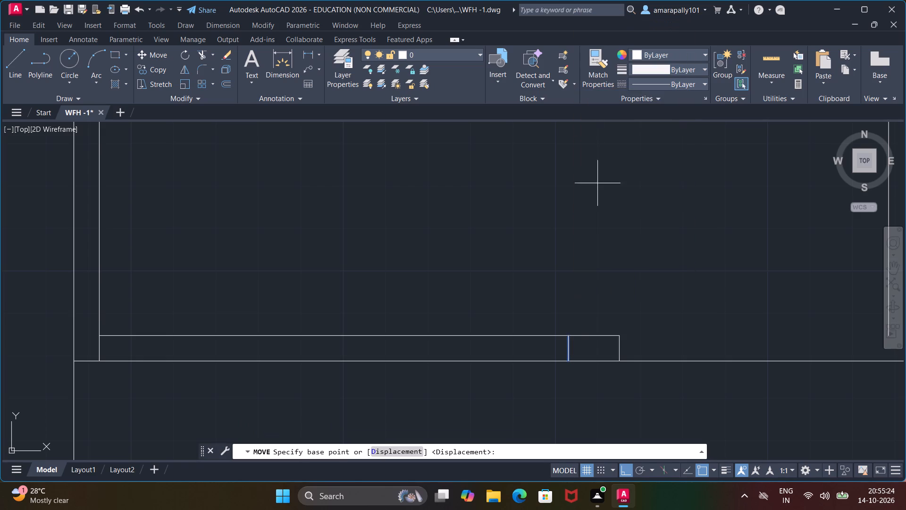
pyautogui.click(568, 358)
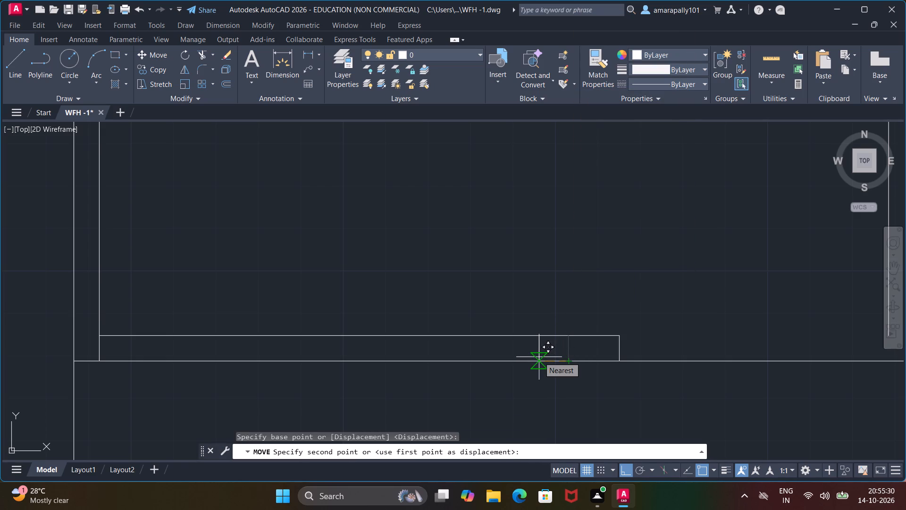
pyautogui.write('.5')
pyautogui.press("'")
pyautogui.press('Return')
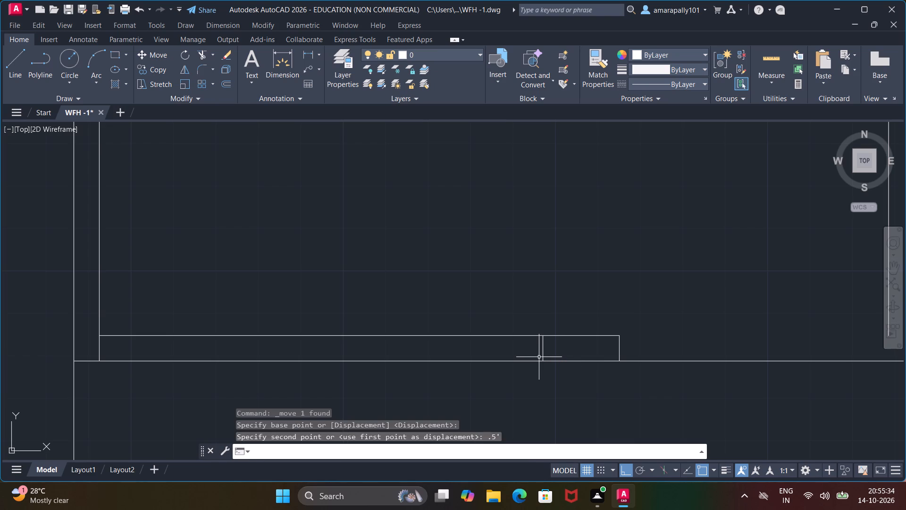
pyautogui.press('Escape')
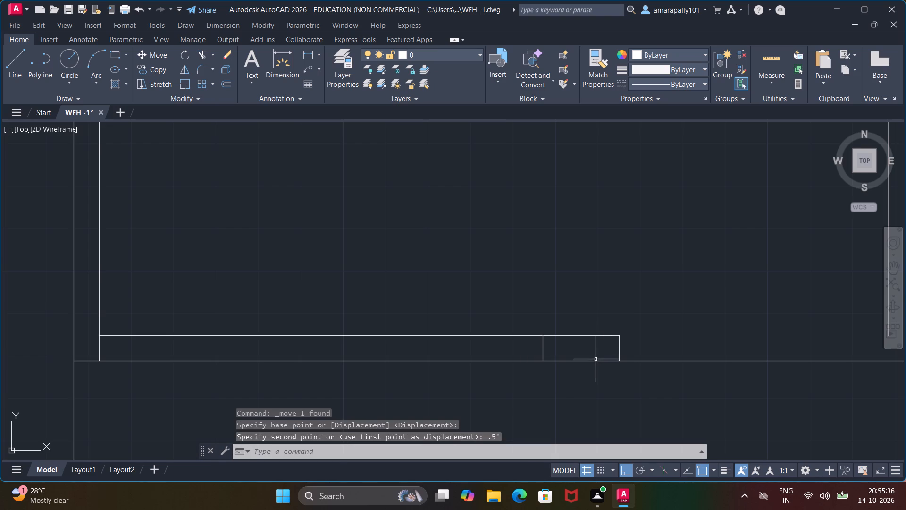
pyautogui.press('Escape')
pyautogui.press('Escape')
pyautogui.press('Escape')
pyautogui.press('Escape')
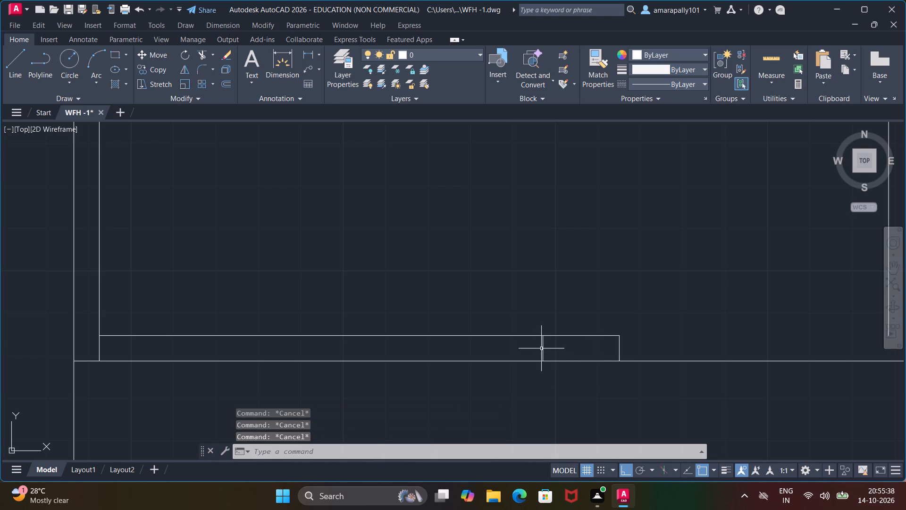
# Copy the moved cross line in the bottom wall 1' toward the left wall.
pyautogui.click(544, 349)
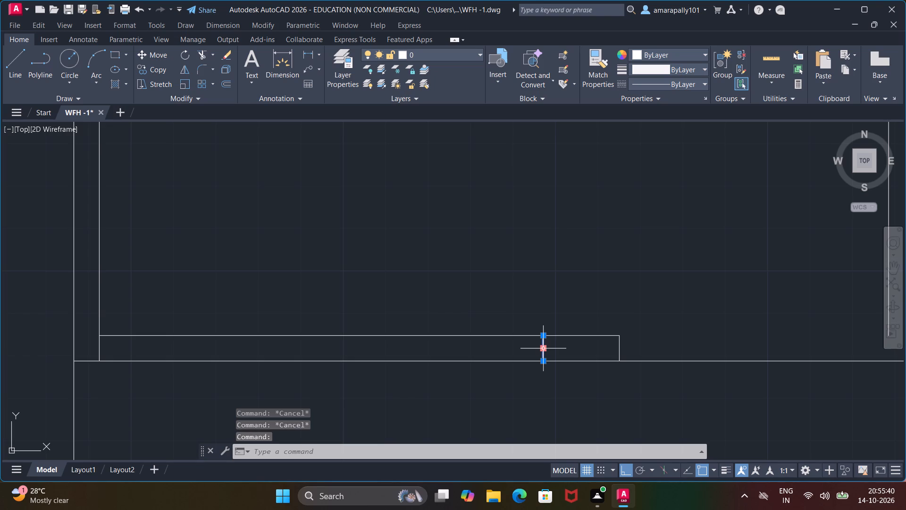
pyautogui.rightClick(544, 349)
pyautogui.click(579, 159)
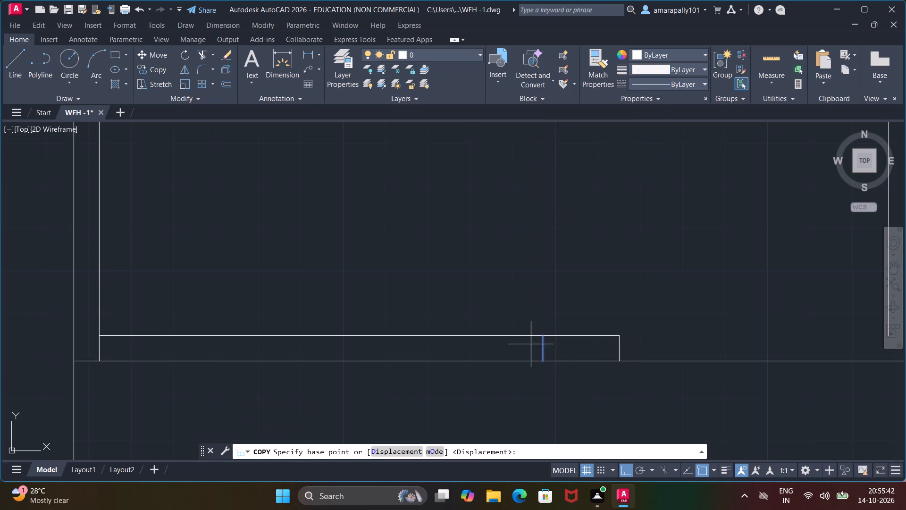
pyautogui.click(543, 363)
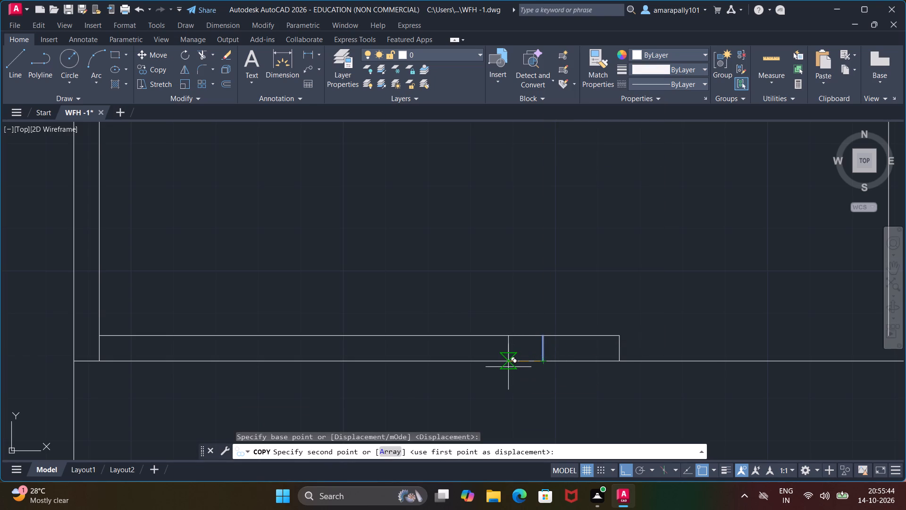
pyautogui.write("1'")
pyautogui.press('Return')
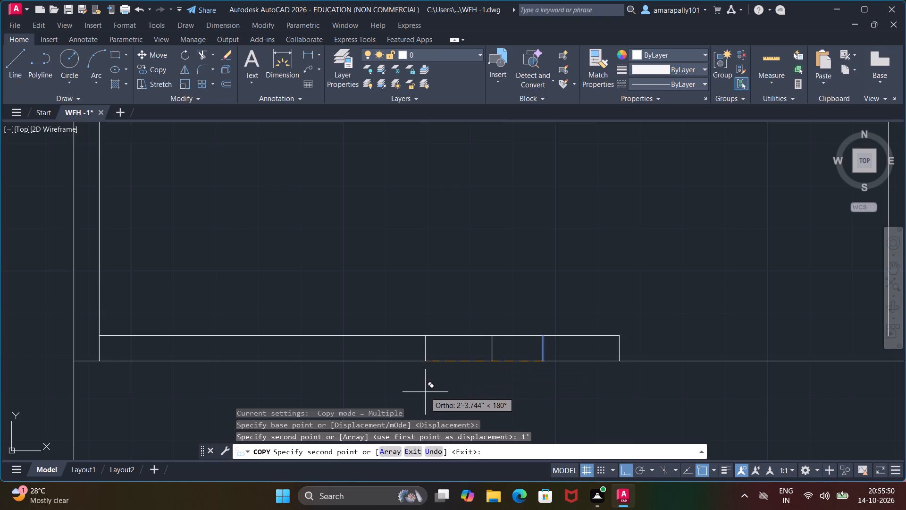
pyautogui.press('Escape')
pyautogui.press('Escape')
pyautogui.press('Escape')
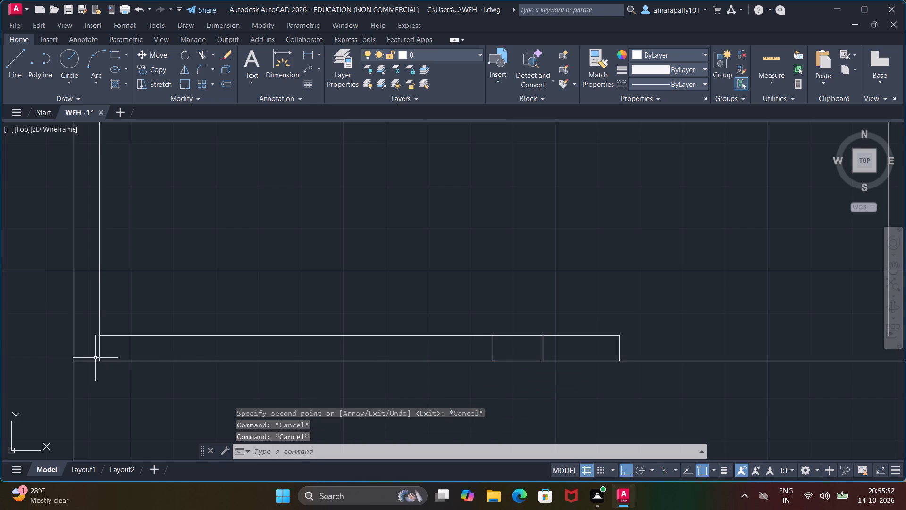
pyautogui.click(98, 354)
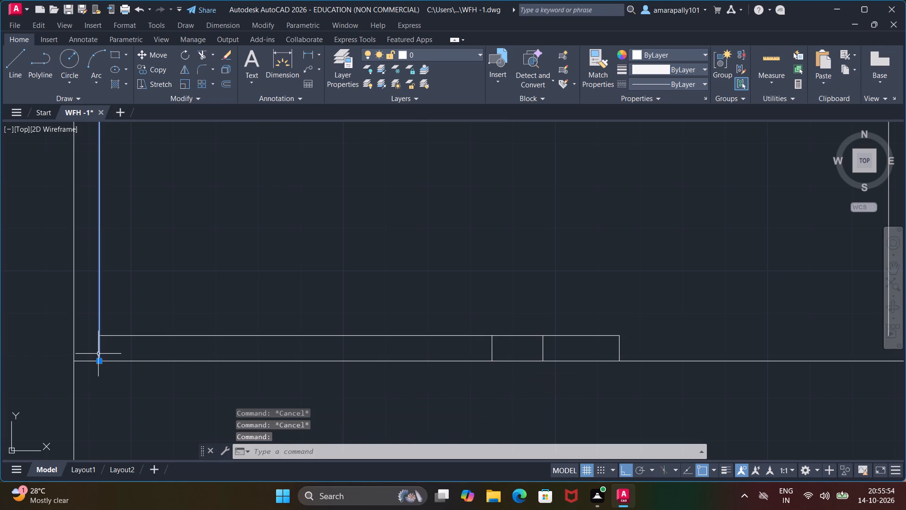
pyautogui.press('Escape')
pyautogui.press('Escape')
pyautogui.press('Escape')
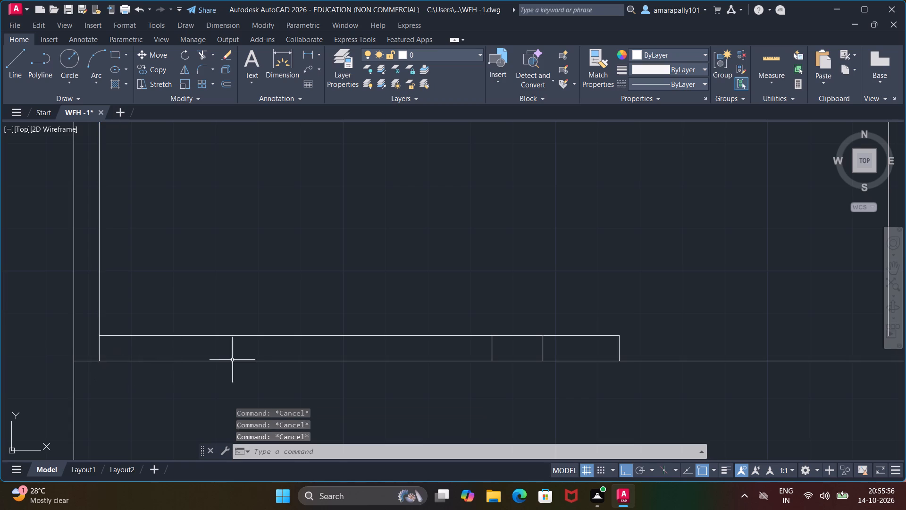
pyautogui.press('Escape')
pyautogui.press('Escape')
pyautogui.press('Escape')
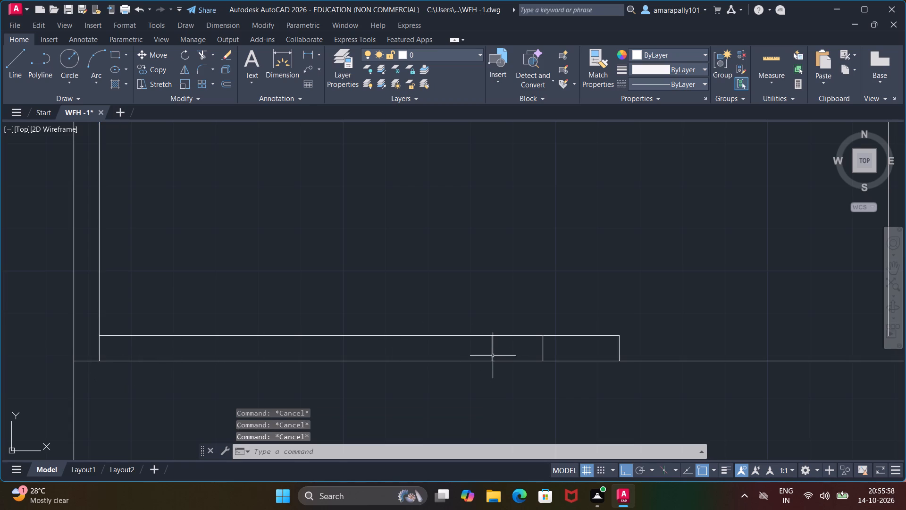
# Copy the bottom wall's cross line nearest the left wall onto the lower end of the left wall's inner line.
pyautogui.click(493, 355)
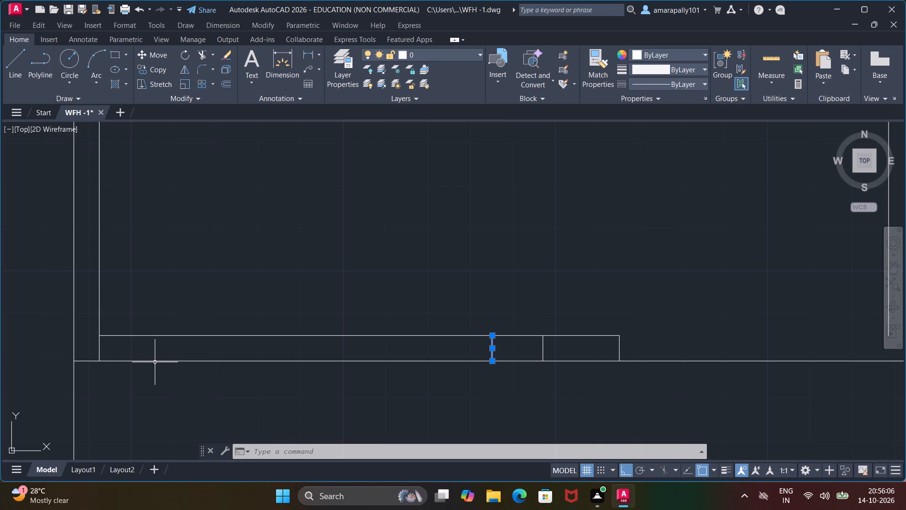
pyautogui.rightClick(457, 357)
pyautogui.click(513, 170)
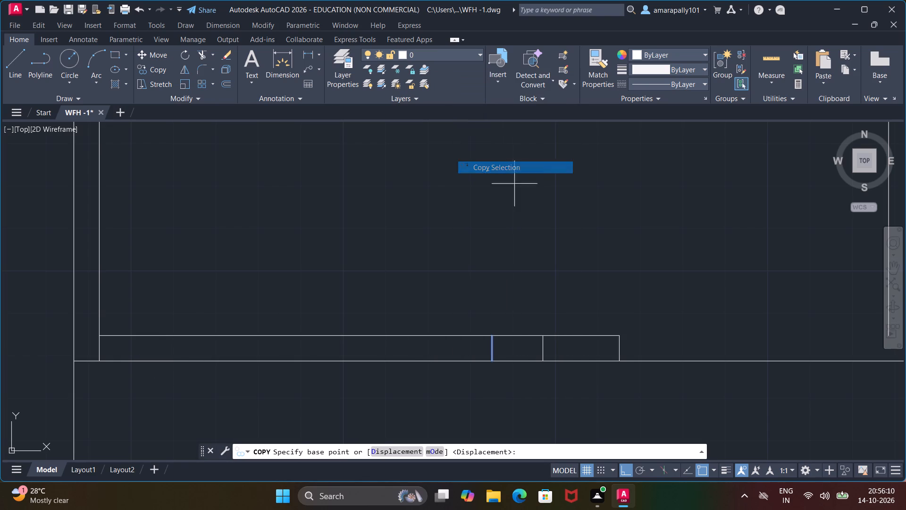
pyautogui.click(491, 362)
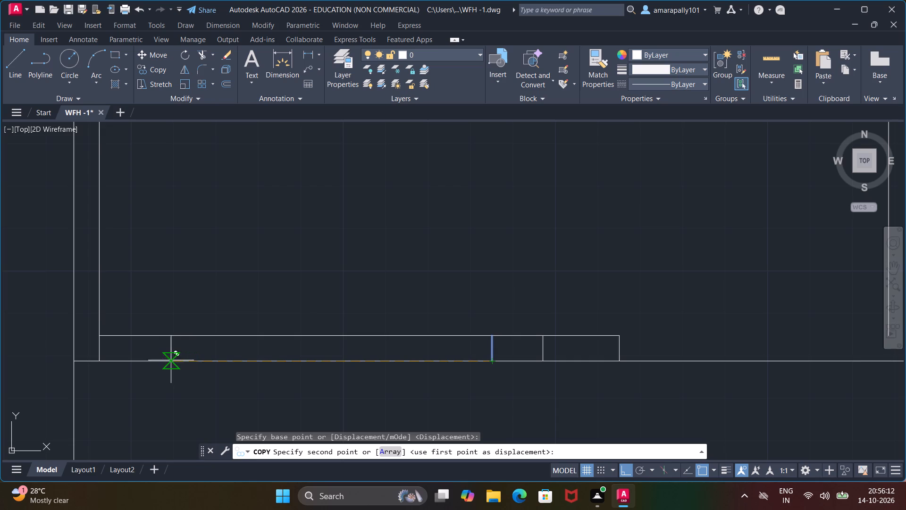
pyautogui.scroll(2, 136, 356)
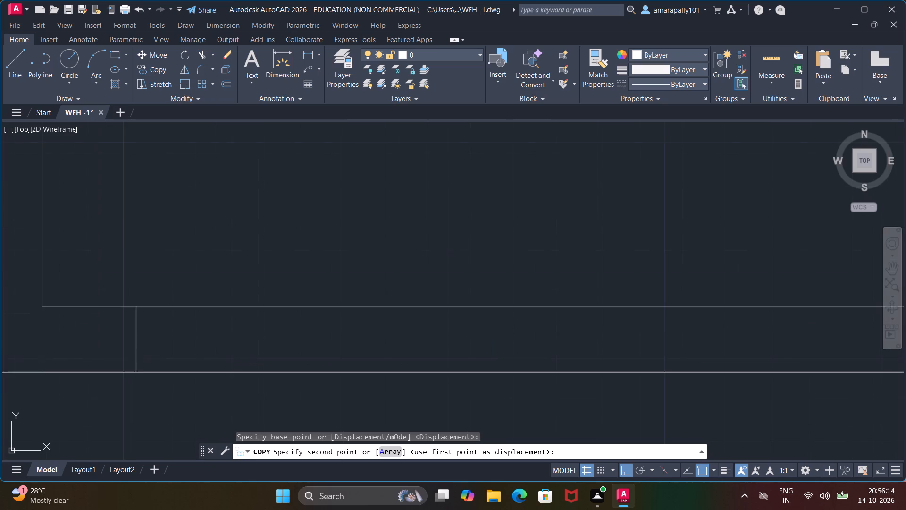
pyautogui.scroll(3, 136, 356)
pyautogui.scroll(-4, 124, 356)
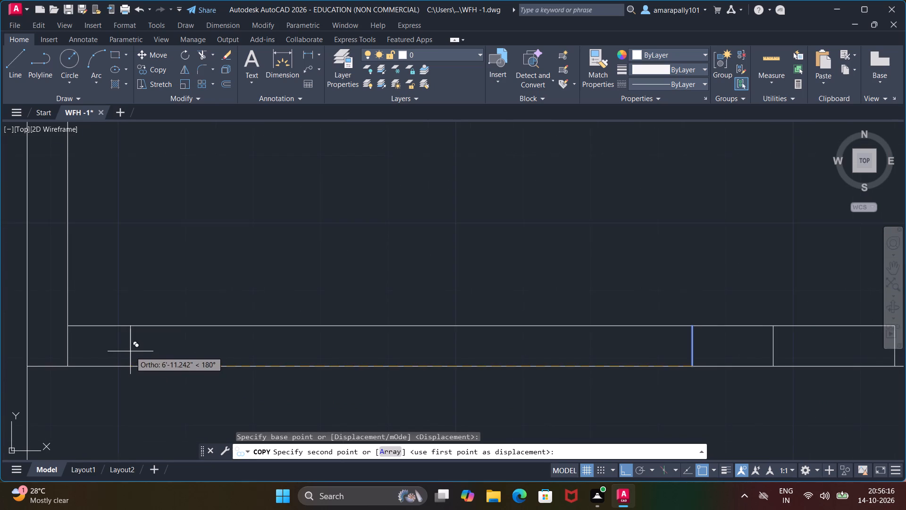
pyautogui.moveTo(130, 351); pyautogui.dragTo(278, 326, button='middle')
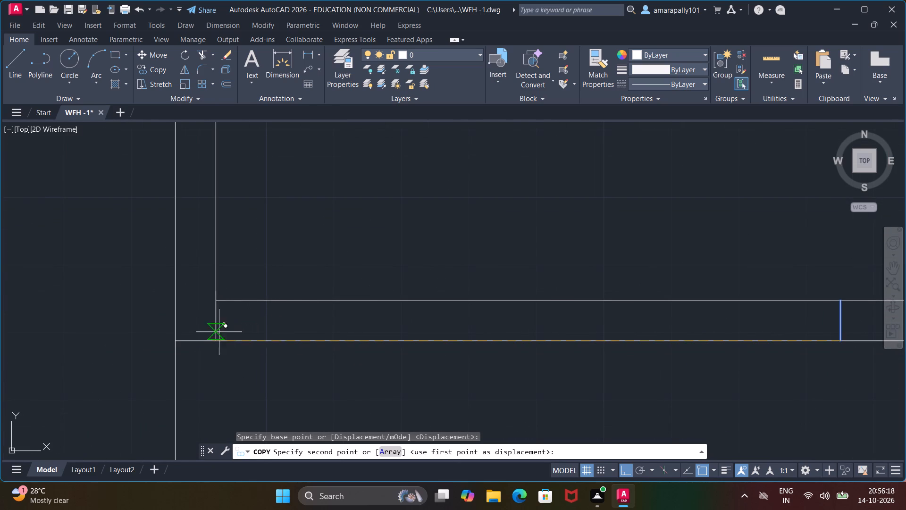
pyautogui.scroll(3, 204, 329)
pyautogui.scroll(-1, 362, 318)
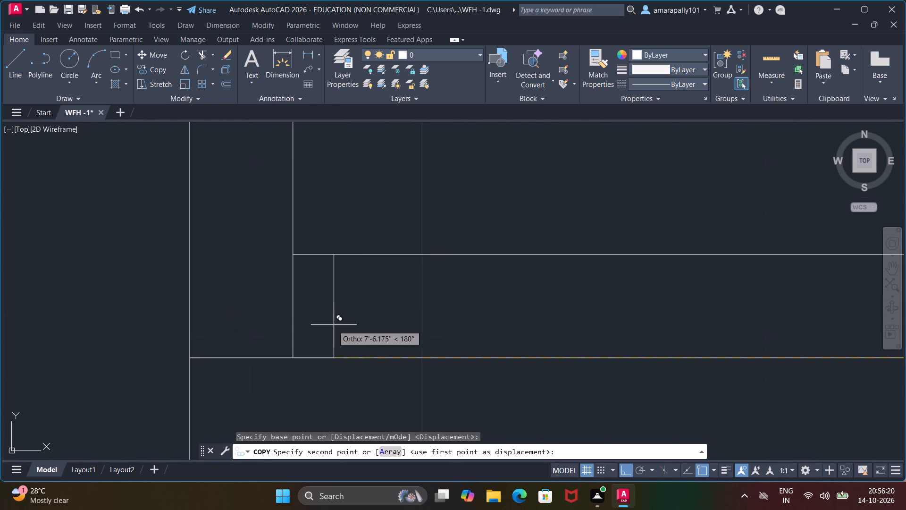
pyautogui.click(289, 361)
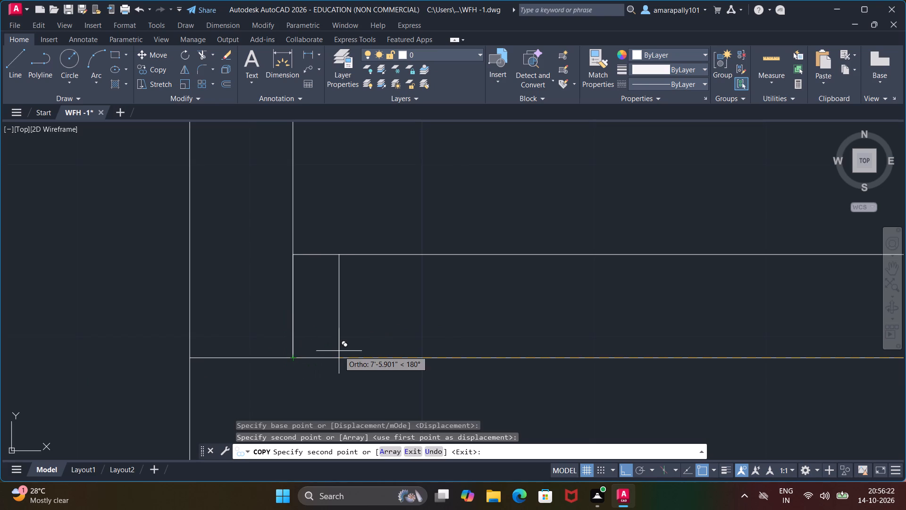
pyautogui.press('Escape')
pyautogui.press('Escape')
pyautogui.press('Escape')
# Move the cross line copied onto the left wall's inner line 1'6" along the bottom wall, away from the left wall.
pyautogui.click(293, 341)
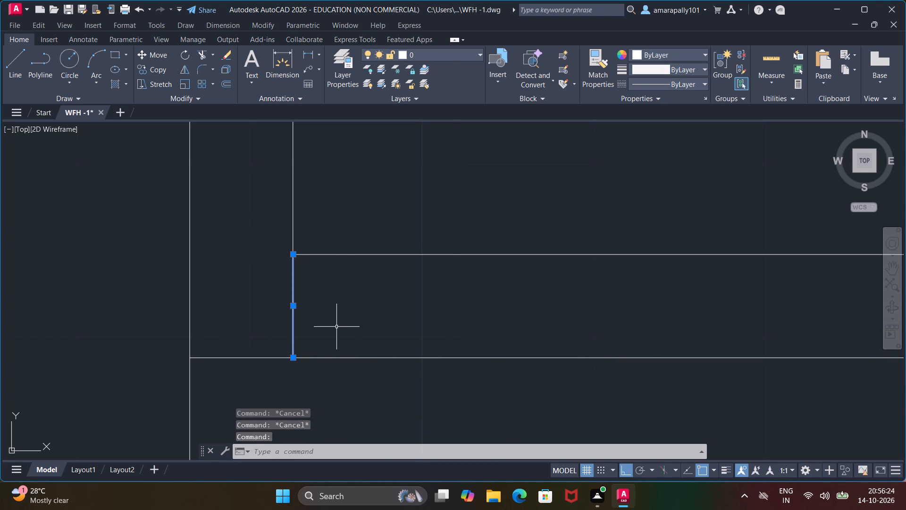
pyautogui.rightClick(334, 327)
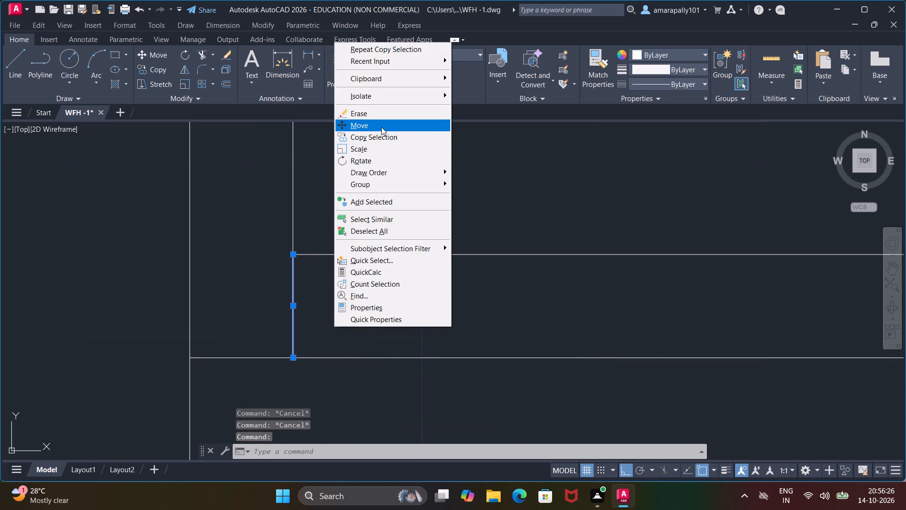
pyautogui.click(381, 127)
pyautogui.click(294, 357)
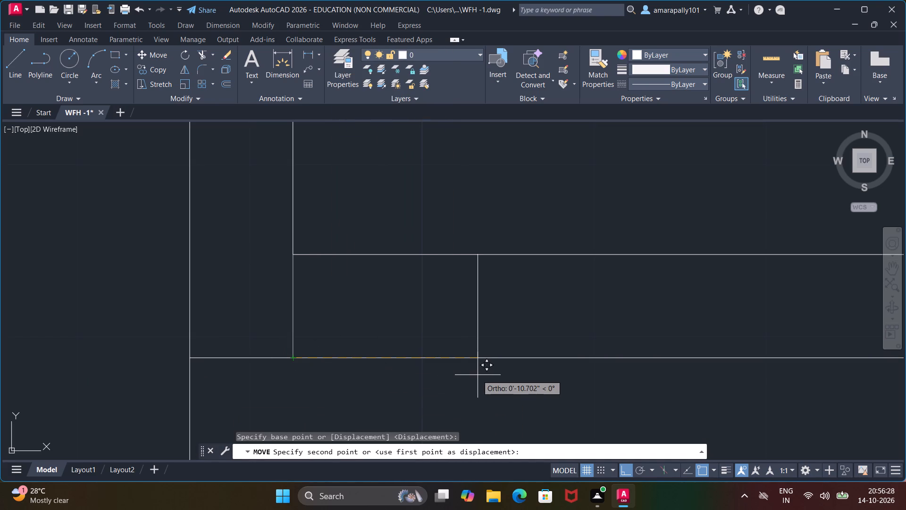
pyautogui.write('1\'6"')
pyautogui.press('Return')
pyautogui.scroll(-5, 490, 396)
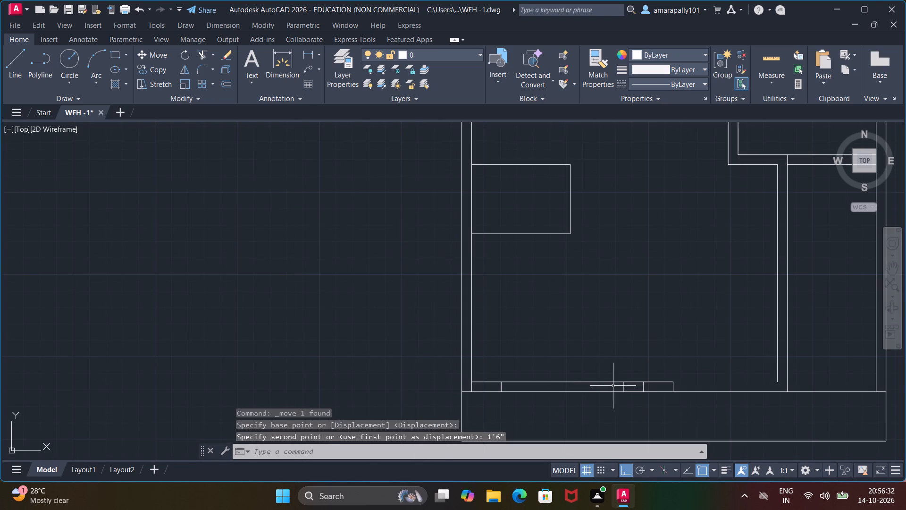
pyautogui.press('Escape')
pyautogui.press('Escape')
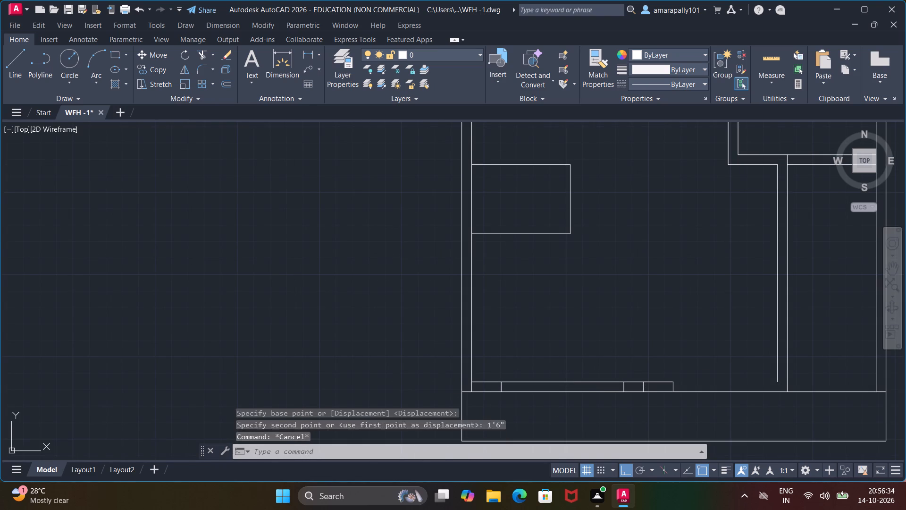
pyautogui.press('Escape')
pyautogui.press('Escape')
pyautogui.press('Escape')
pyautogui.press('Escape')
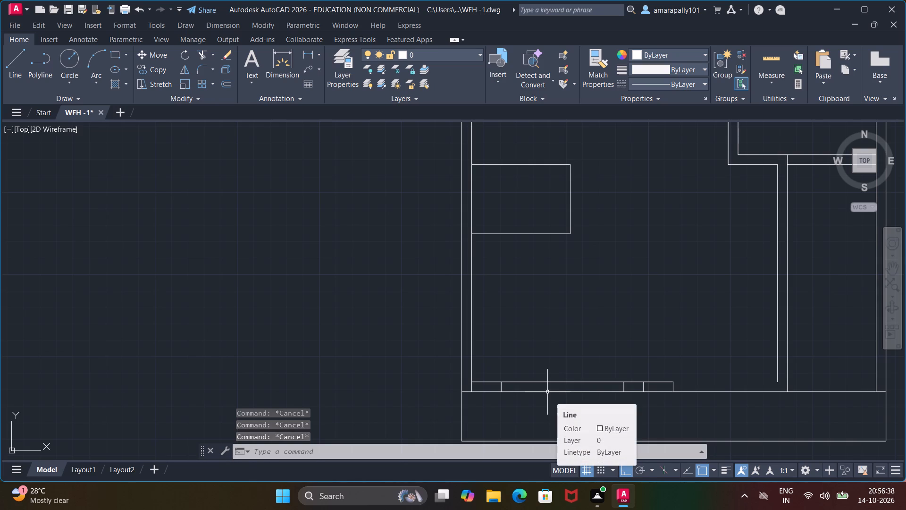
pyautogui.scroll(2, 547, 392)
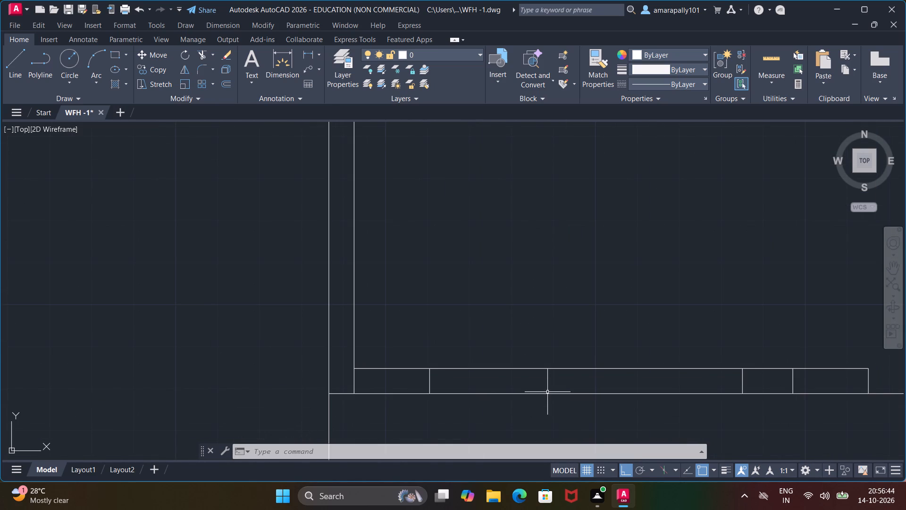
# Offset the bottom wall's inner line 2" into the wall thickness.
pyautogui.press('o')
pyautogui.press('Return')
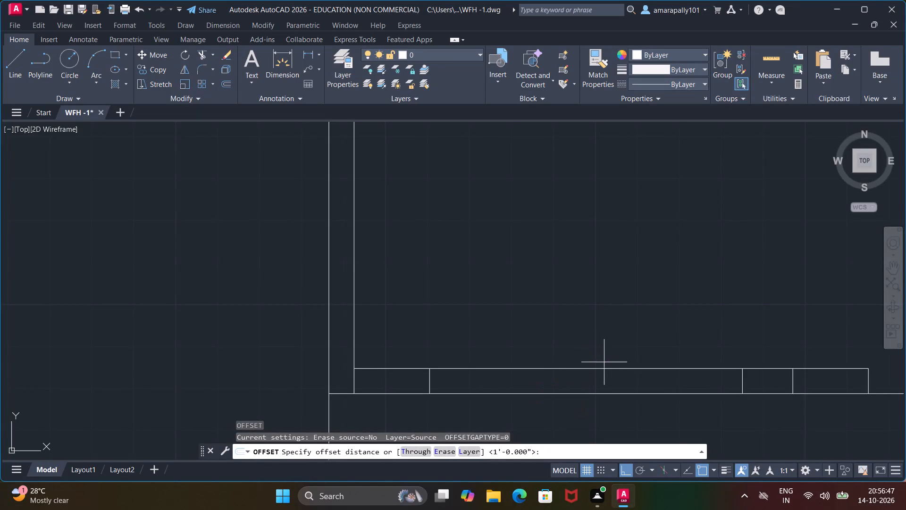
pyautogui.click(602, 369)
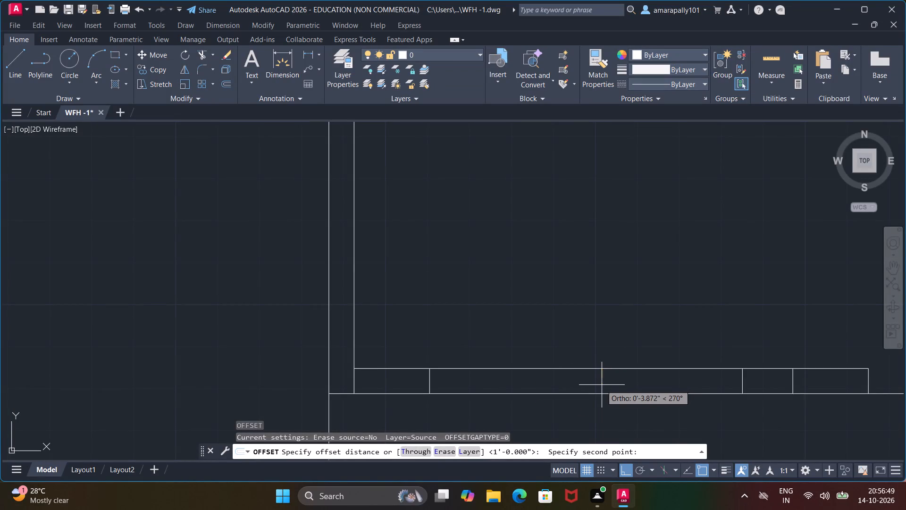
pyautogui.write("2'")
pyautogui.press('BackSpace')
pyautogui.hotkey('shift', '"')
pyautogui.press('Return')
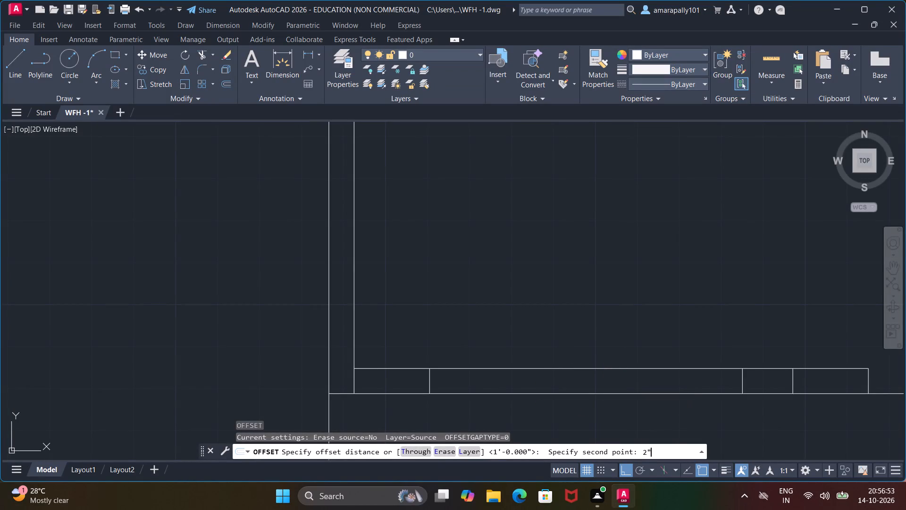
pyautogui.click(624, 368)
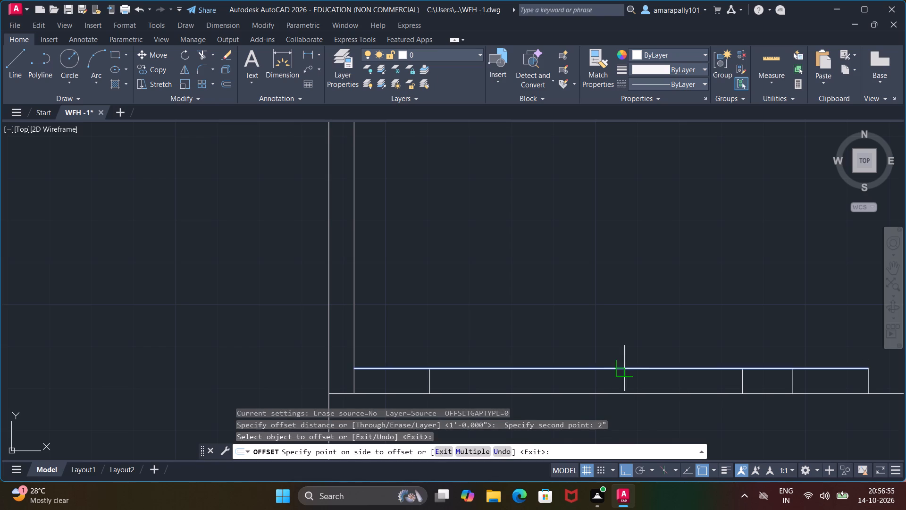
pyautogui.click(624, 382)
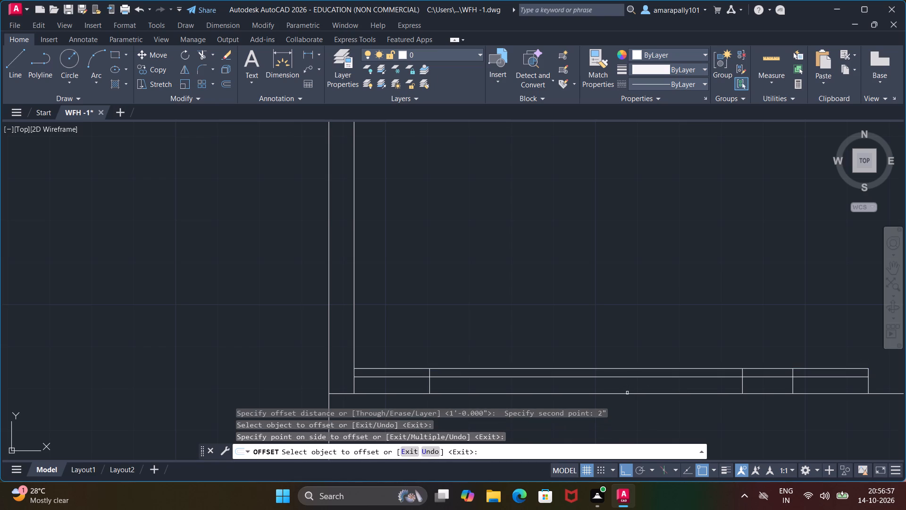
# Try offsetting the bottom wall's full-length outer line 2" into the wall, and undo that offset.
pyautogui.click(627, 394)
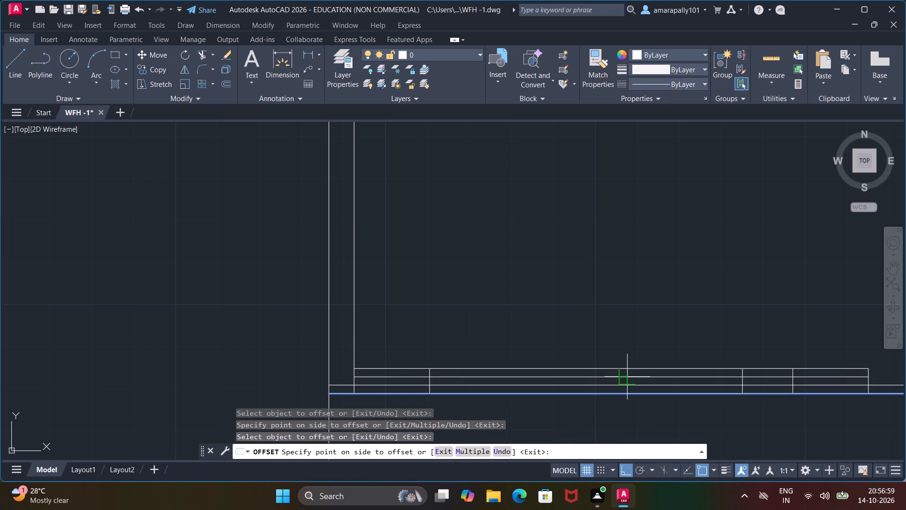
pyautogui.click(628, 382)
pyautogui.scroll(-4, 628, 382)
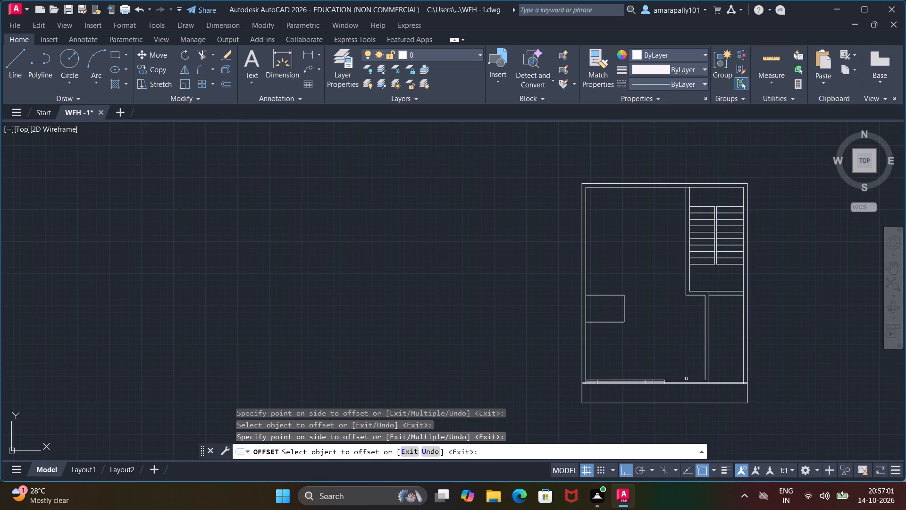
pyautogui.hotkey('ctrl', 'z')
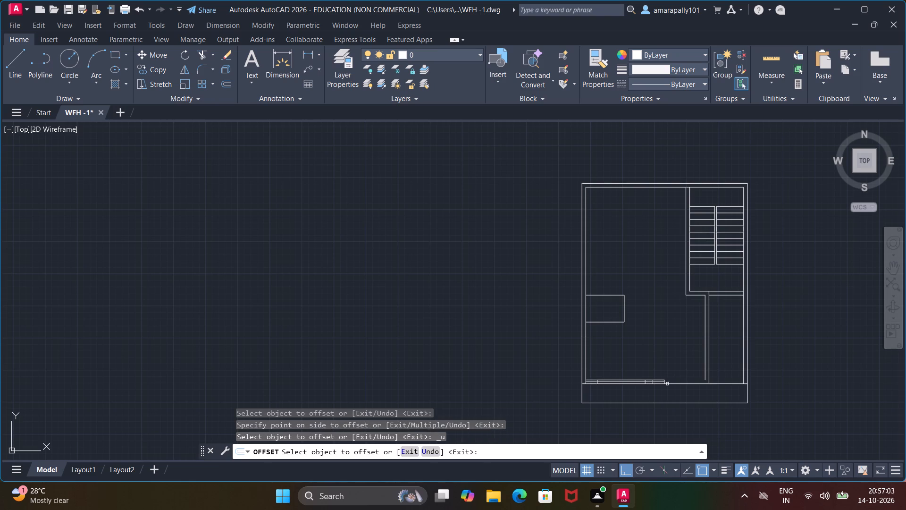
# Offset the new line inside the bottom wall another 2" toward the wall's outer line.
pyautogui.scroll(3, 645, 392)
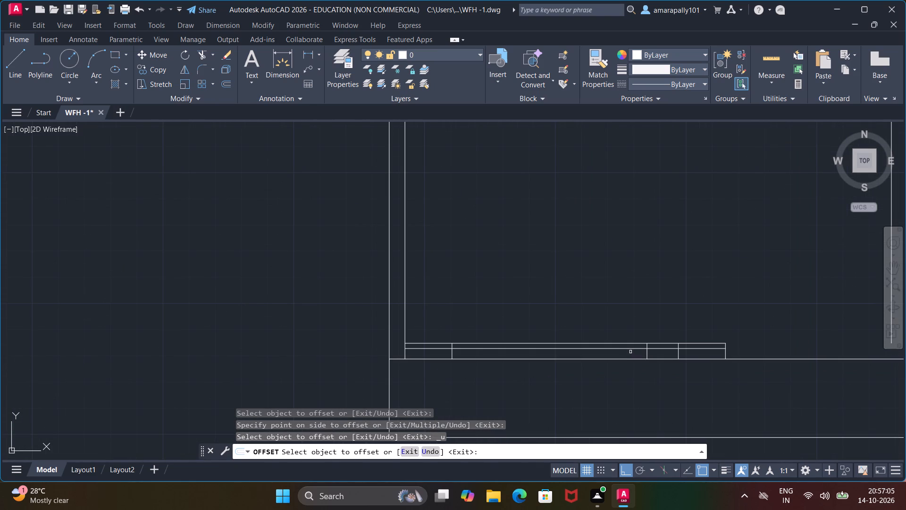
pyautogui.click(631, 350)
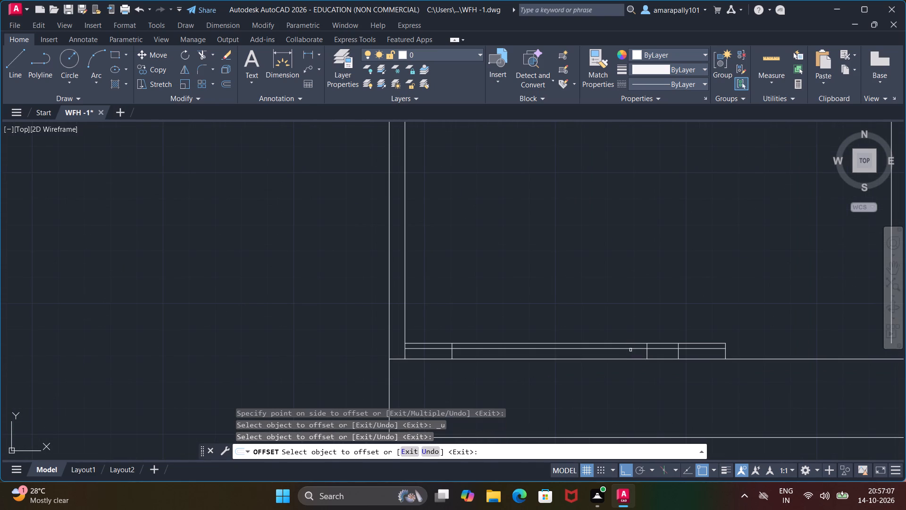
pyautogui.click(630, 349)
pyautogui.click(635, 360)
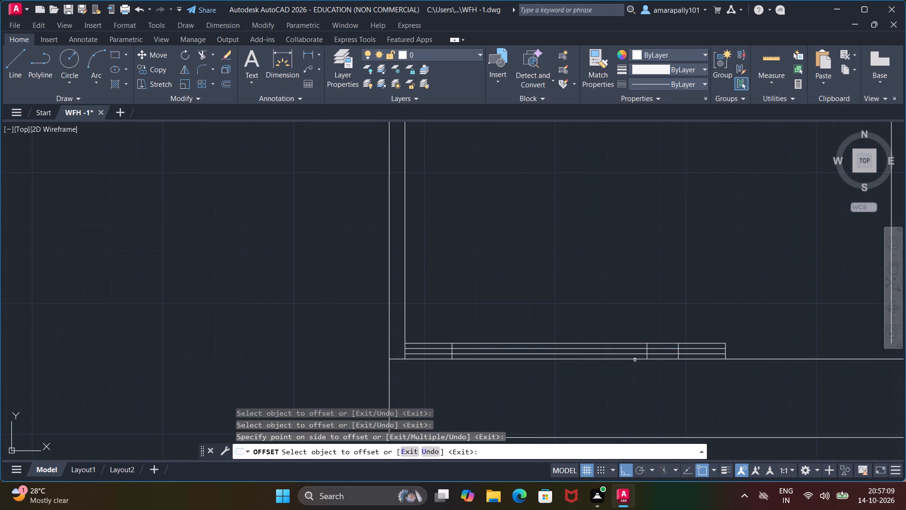
pyautogui.press('Escape')
pyautogui.press('Escape')
pyautogui.press('Escape')
pyautogui.press('Escape')
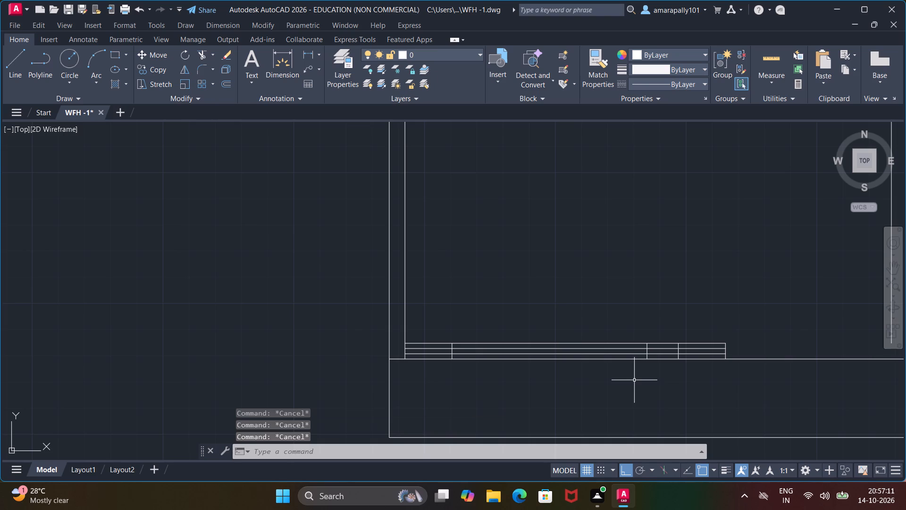
# Trim both offset lines in the bottom wall so they remain only in the long section between the two cross lines nearest the left wall.
pyautogui.write('TR')
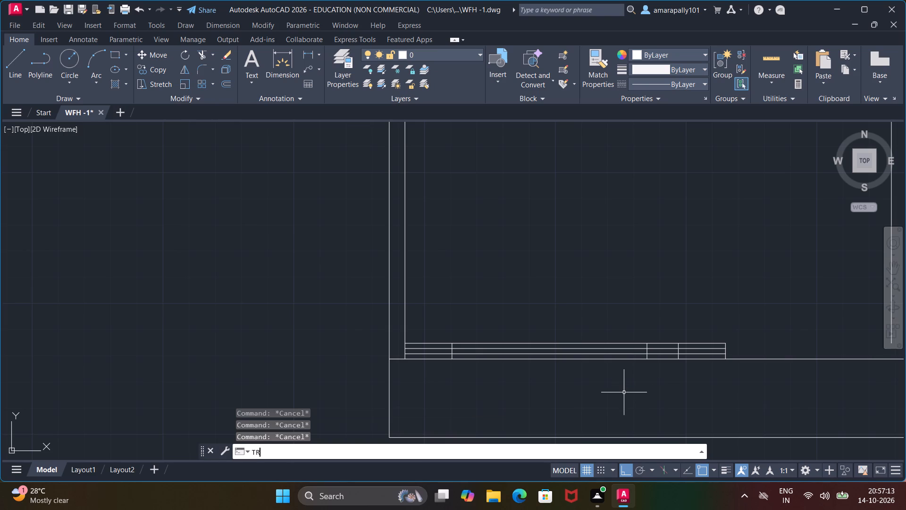
pyautogui.press('Return')
pyautogui.press('Return')
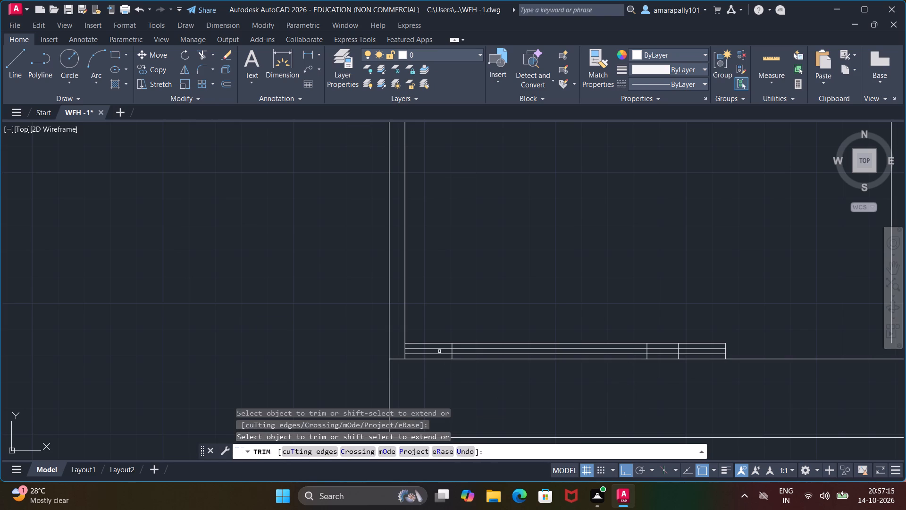
pyautogui.click(439, 348)
pyautogui.click(439, 353)
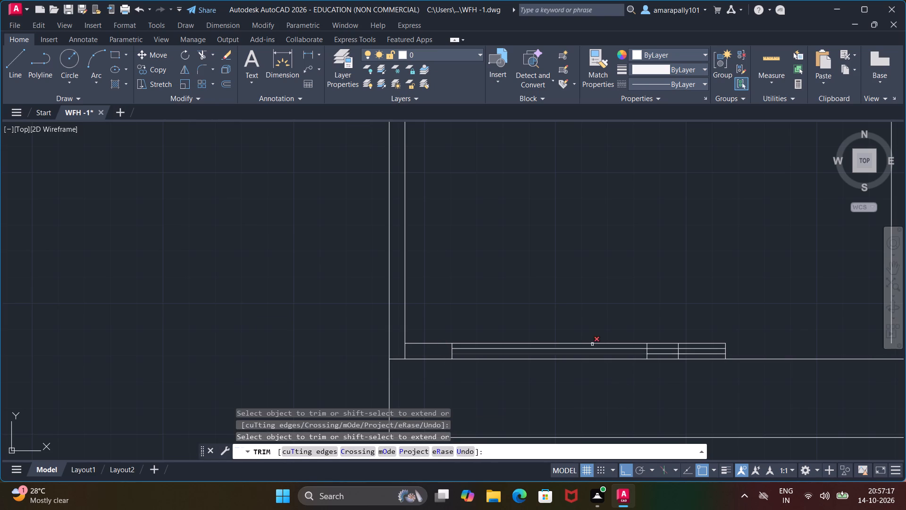
pyautogui.click(670, 347)
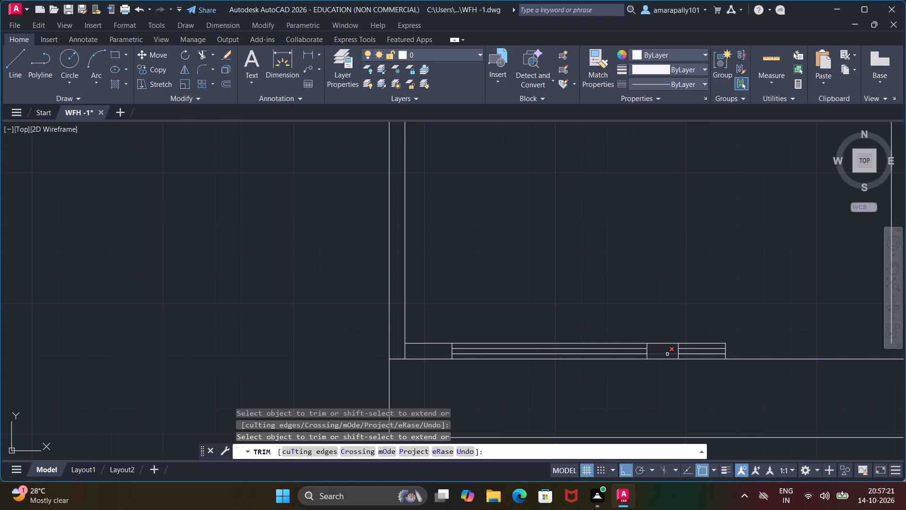
pyautogui.click(667, 355)
pyautogui.click(690, 348)
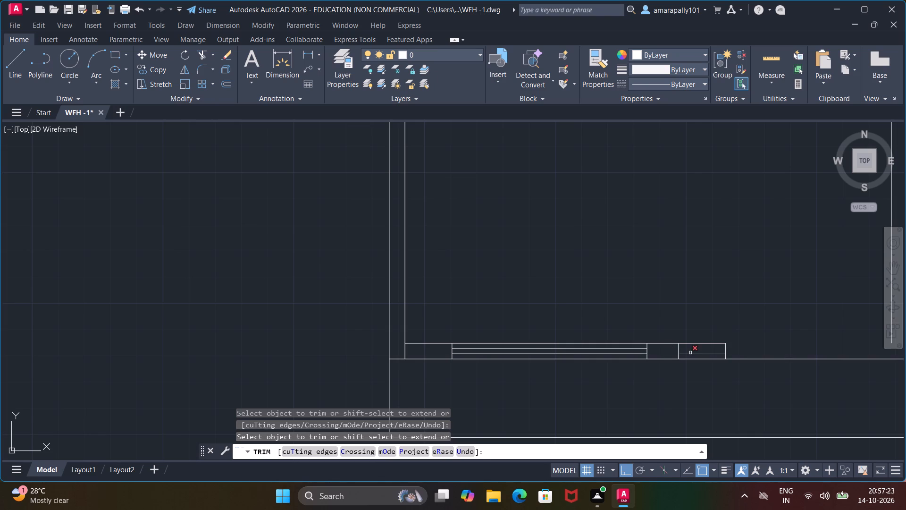
pyautogui.click(690, 353)
pyautogui.scroll(-2, 682, 326)
pyautogui.scroll(-1, 746, 339)
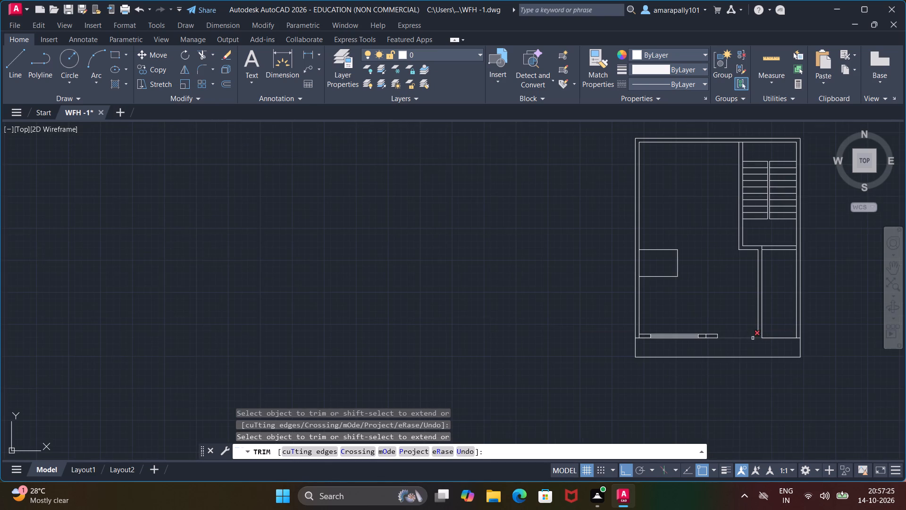
pyautogui.scroll(3, 786, 336)
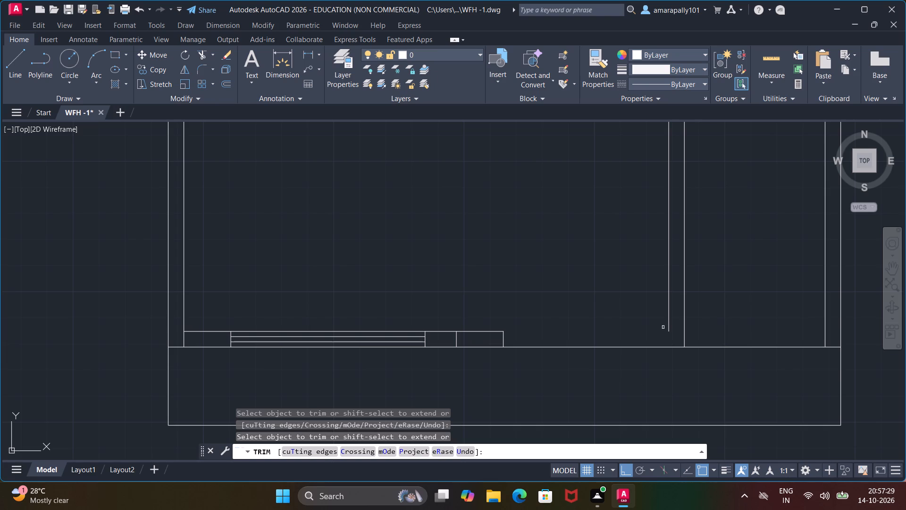
pyautogui.press('Escape')
pyautogui.press('Escape')
pyautogui.press('Escape')
pyautogui.press('Escape')
pyautogui.press('Escape')
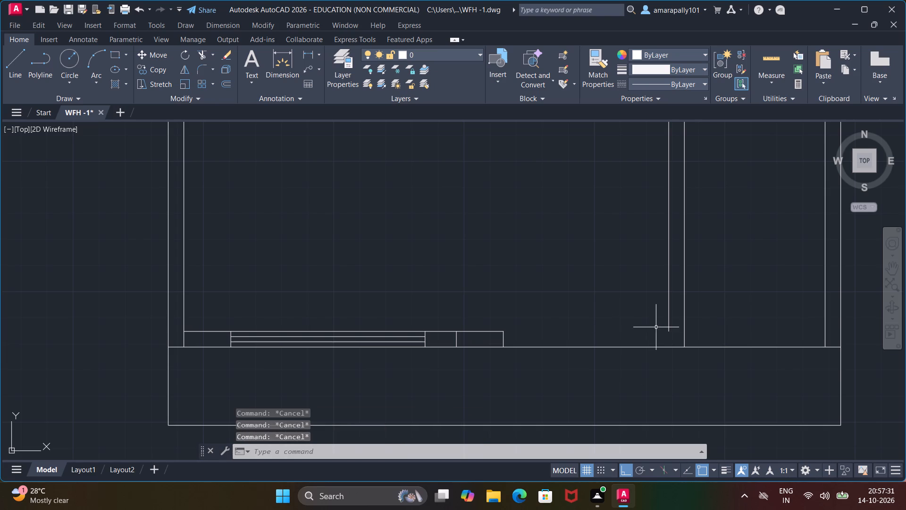
# Stretch the lower end of the vertical partition's shorter line down to the bottom wall's outer line.
pyautogui.click(667, 321)
pyautogui.click(671, 328)
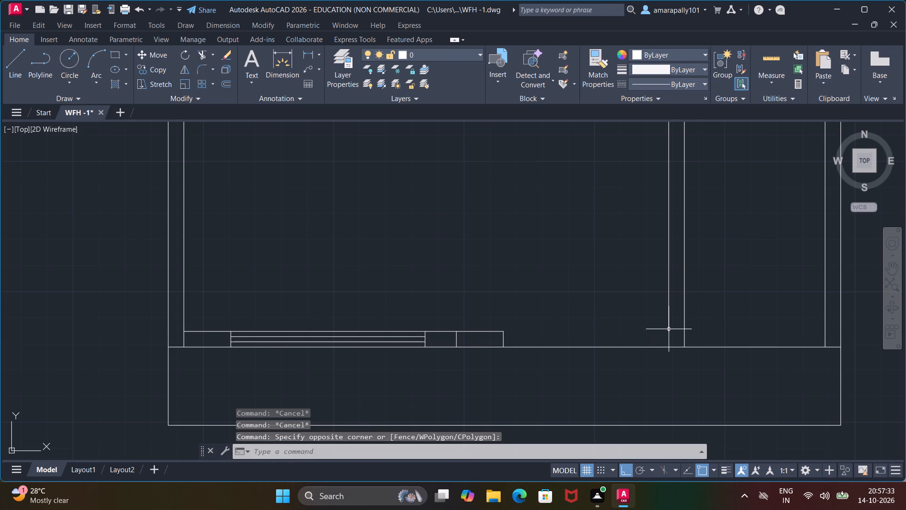
pyautogui.click(669, 329)
pyautogui.click(669, 331)
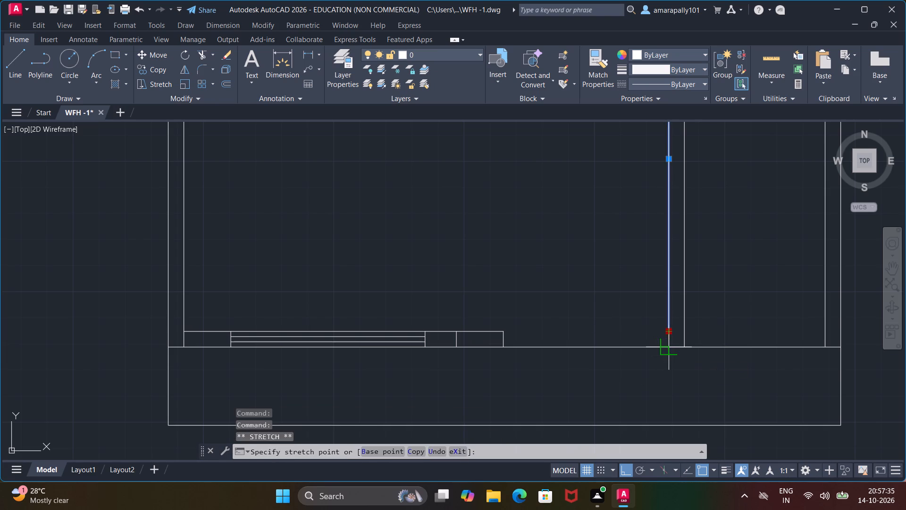
pyautogui.click(666, 348)
pyautogui.press('Escape')
pyautogui.press('Escape')
pyautogui.press('Escape')
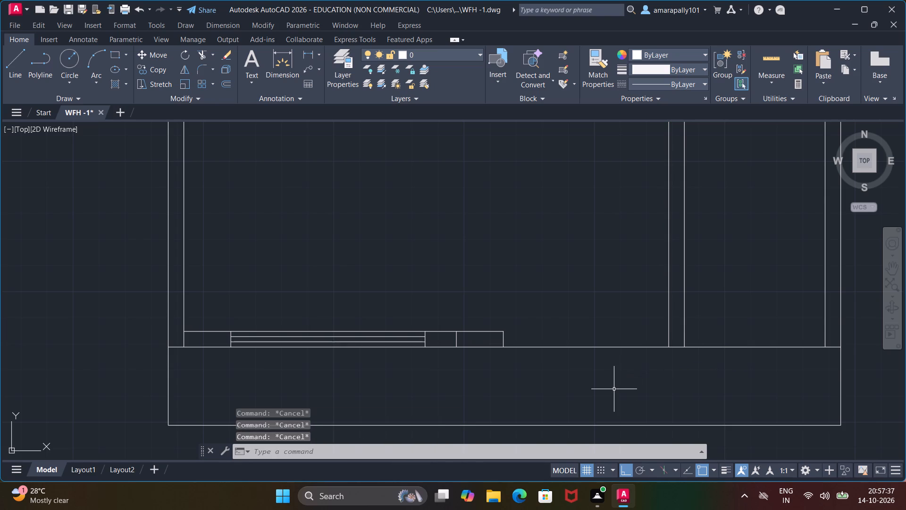
# Draw a short line across the left wall's lower end, from its inner line to its outer line.
pyautogui.scroll(-4, 614, 389)
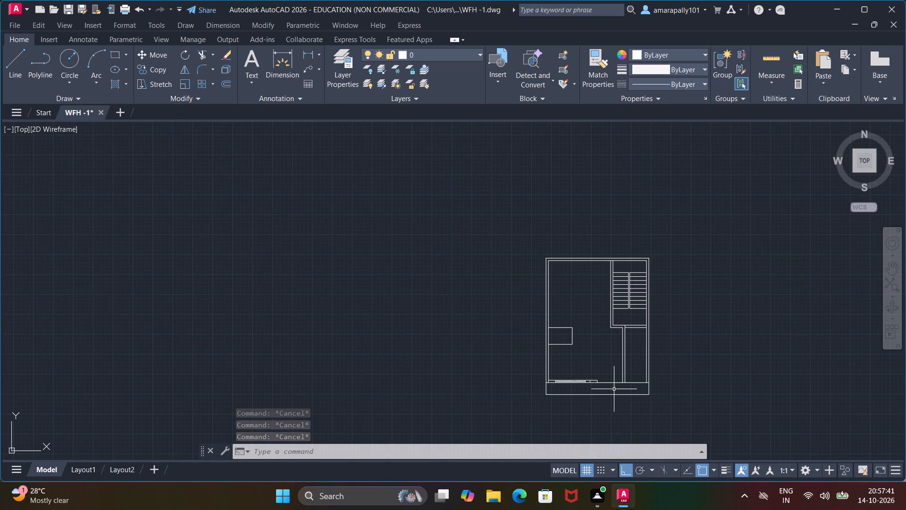
pyautogui.scroll(3, 553, 374)
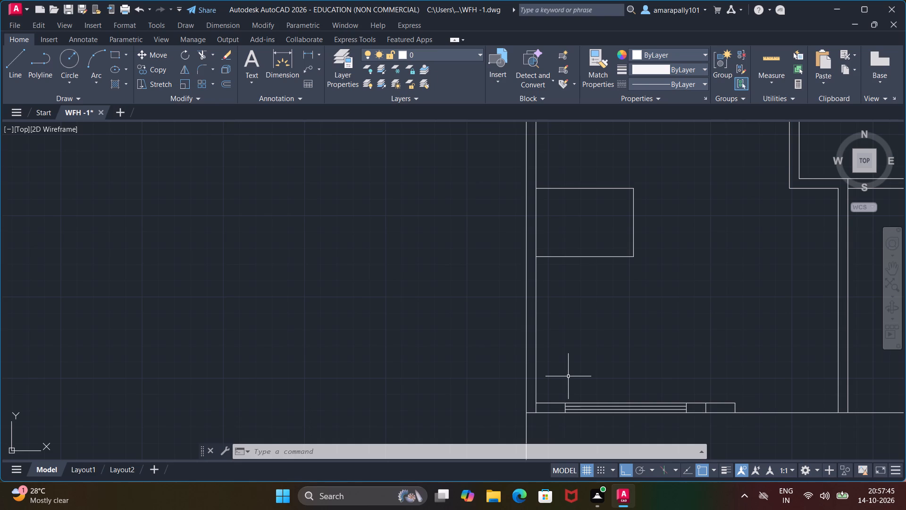
pyautogui.scroll(3, 572, 431)
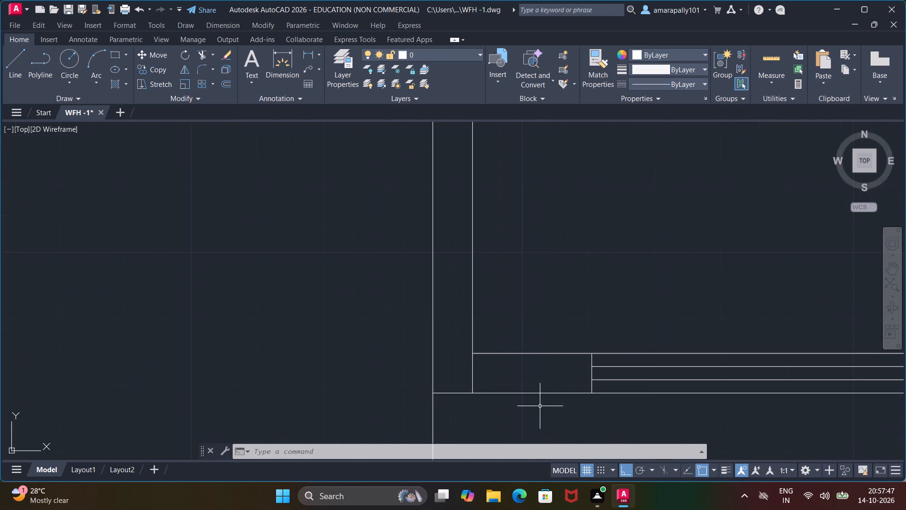
pyautogui.press('l')
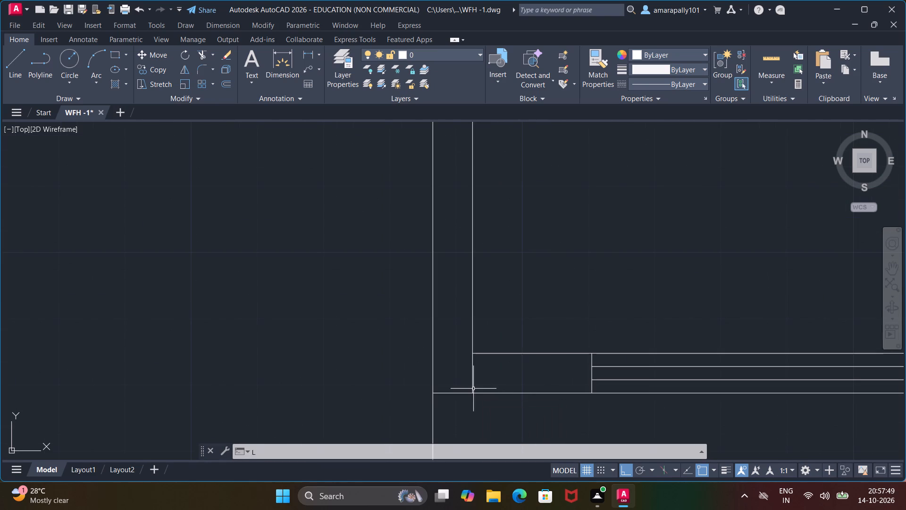
pyautogui.press('Return')
pyautogui.click(470, 393)
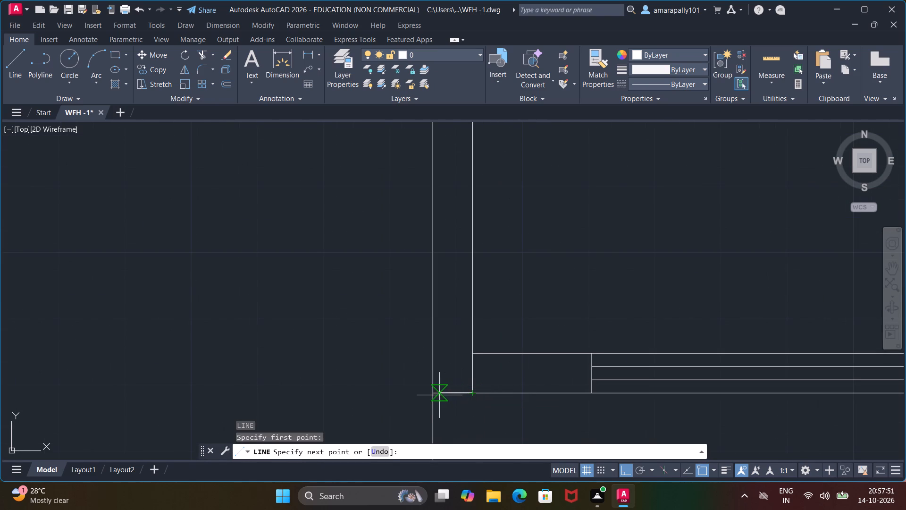
pyautogui.click(433, 394)
pyautogui.press('Escape')
pyautogui.press('Escape')
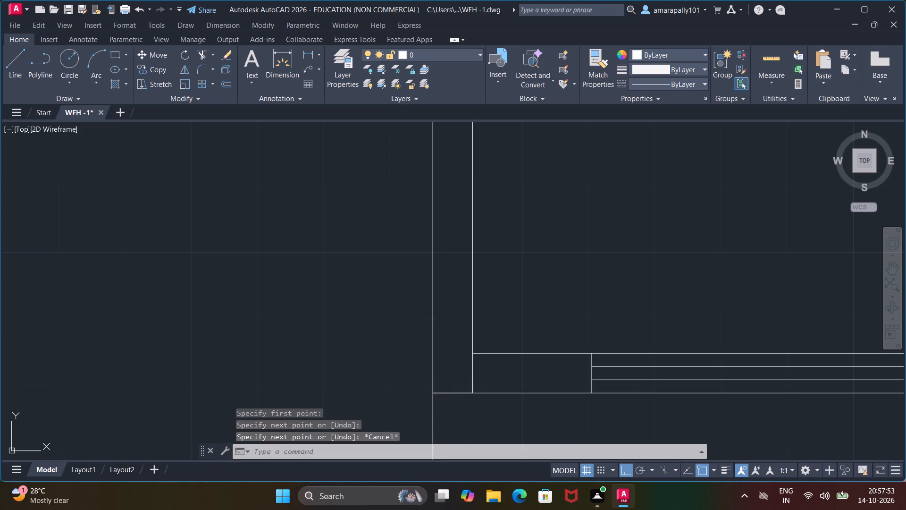
# Copy the short cross line at the left wall's lower end 1.5' upward within the wall.
pyautogui.click(443, 393)
pyautogui.press('Escape')
pyautogui.press('Escape')
pyautogui.click(443, 393)
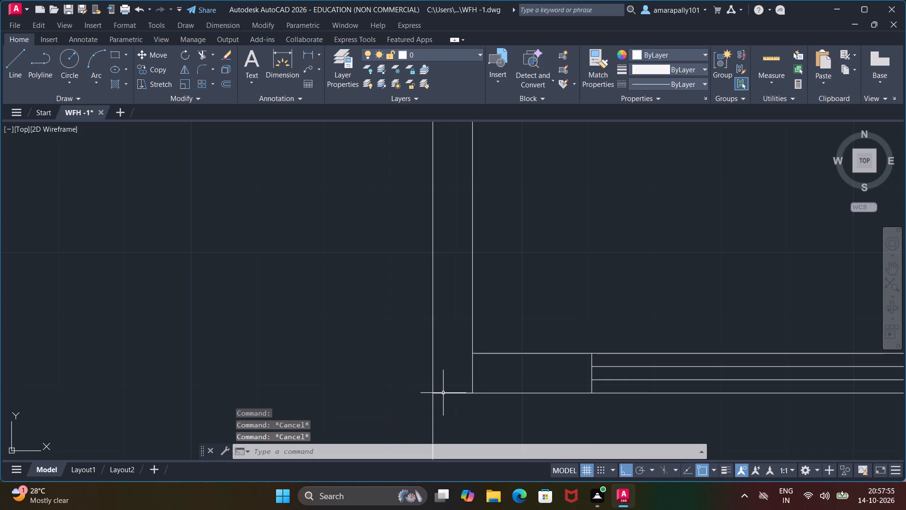
pyautogui.rightClick(443, 393)
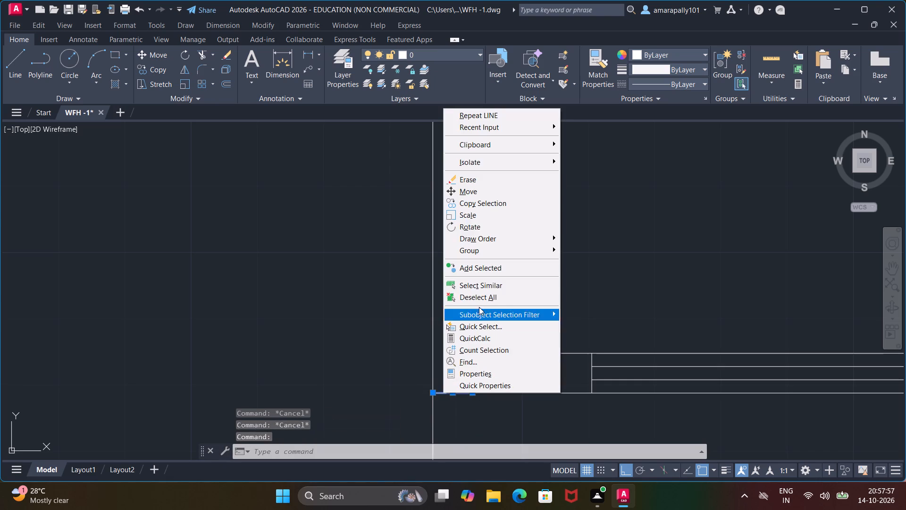
pyautogui.click(498, 203)
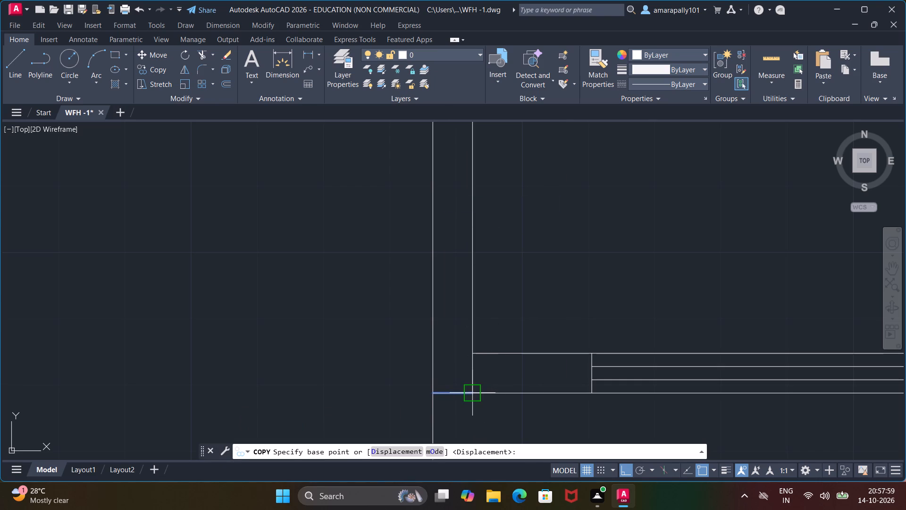
pyautogui.click(473, 398)
pyautogui.press('1')
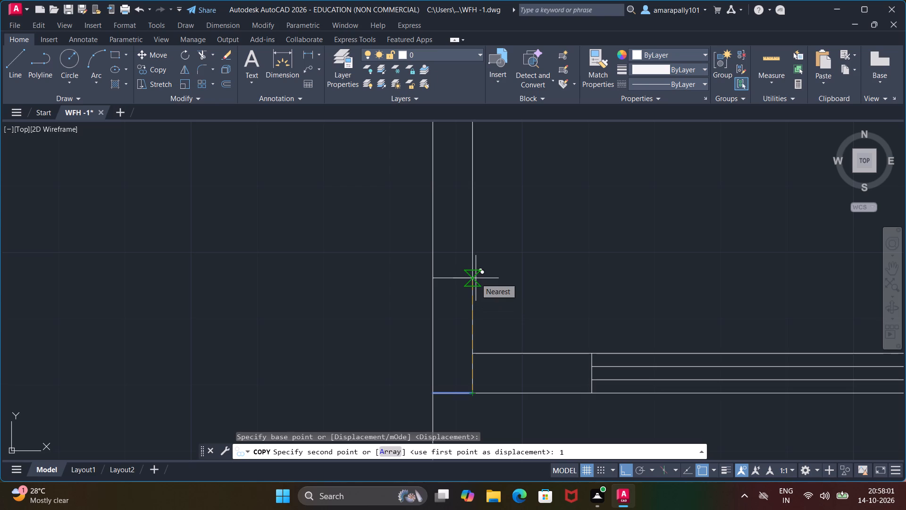
pyautogui.write('.5')
pyautogui.press("'")
pyautogui.press('Return')
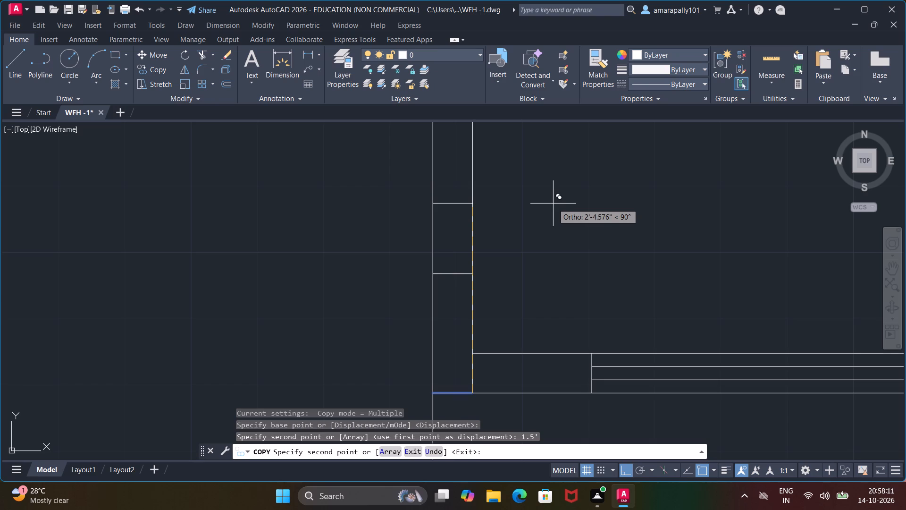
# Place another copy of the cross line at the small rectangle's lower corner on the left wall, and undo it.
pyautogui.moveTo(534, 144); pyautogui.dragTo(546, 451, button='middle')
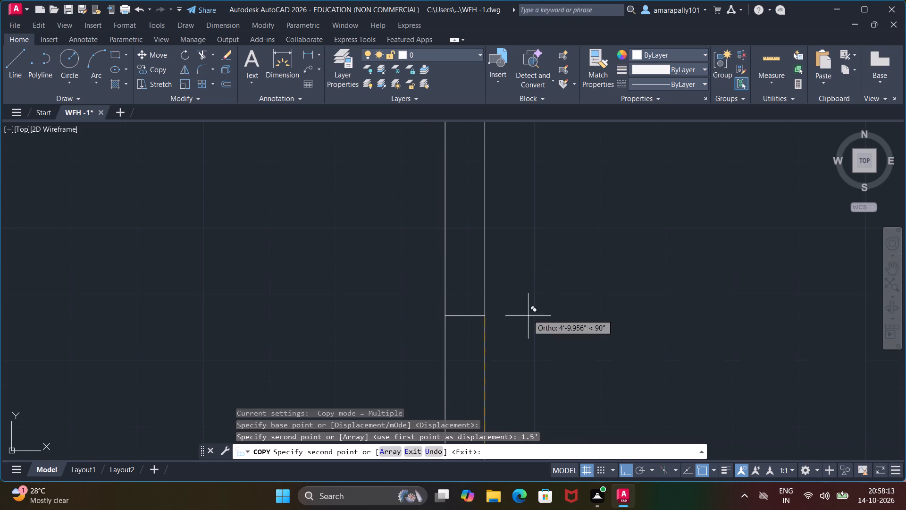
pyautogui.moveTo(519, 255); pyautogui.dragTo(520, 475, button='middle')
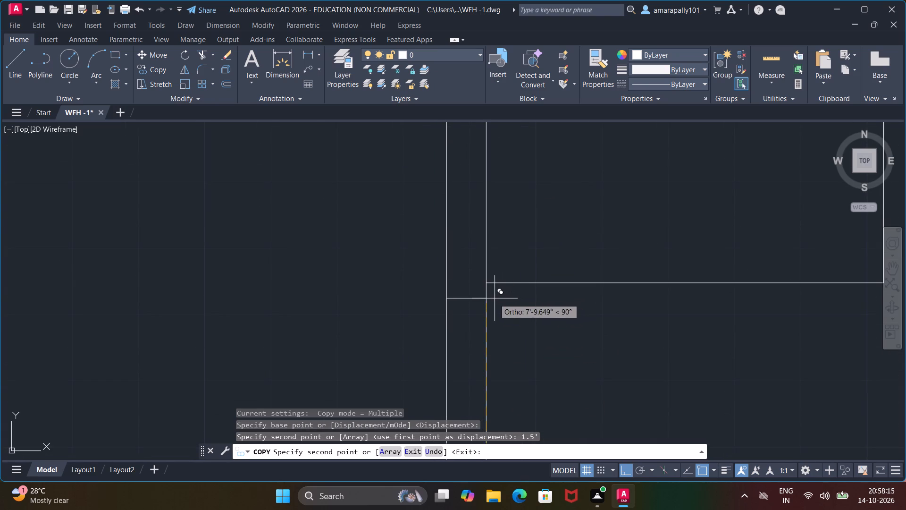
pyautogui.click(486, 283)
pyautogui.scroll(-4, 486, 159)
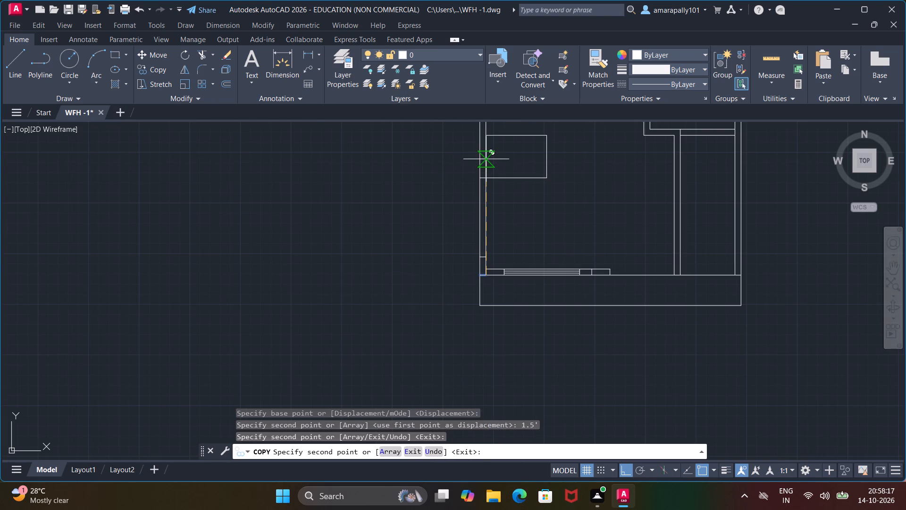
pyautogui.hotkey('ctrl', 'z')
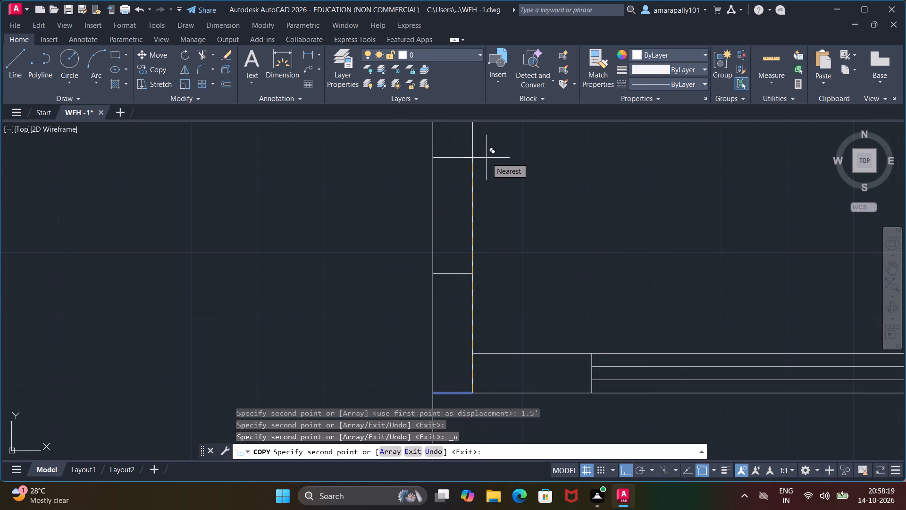
# Place a copy of the cross line in the left wall, level with the small rectangle's upper edge.
pyautogui.scroll(-3, 487, 158)
pyautogui.moveTo(487, 157); pyautogui.dragTo(491, 433, button='middle')
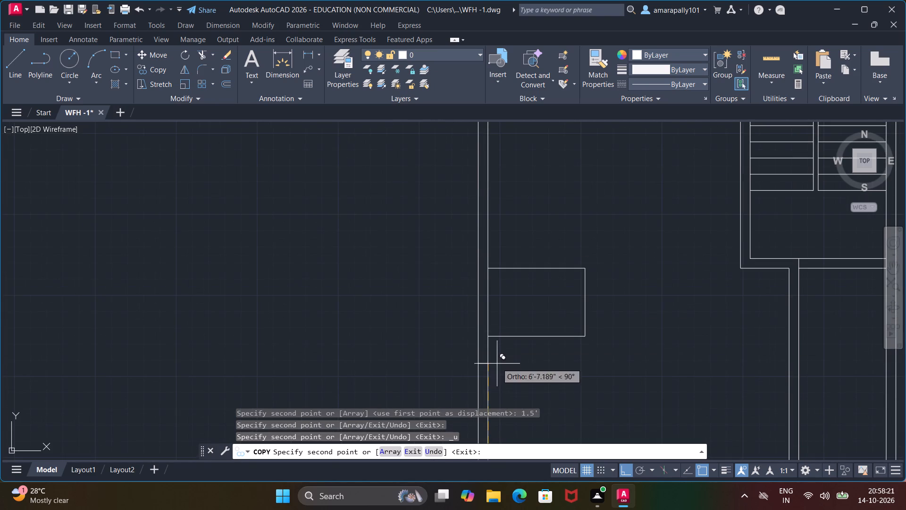
pyautogui.click(490, 270)
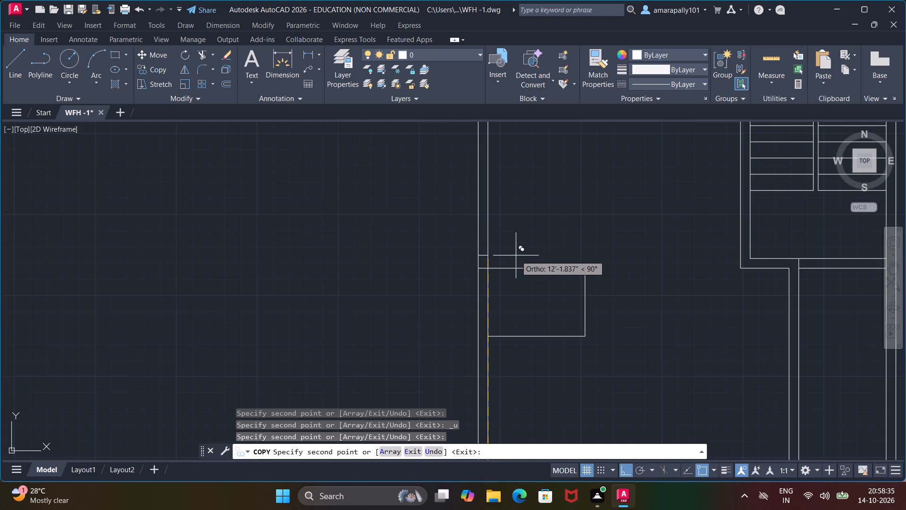
pyautogui.press('Escape')
pyautogui.press('Escape')
pyautogui.press('Escape')
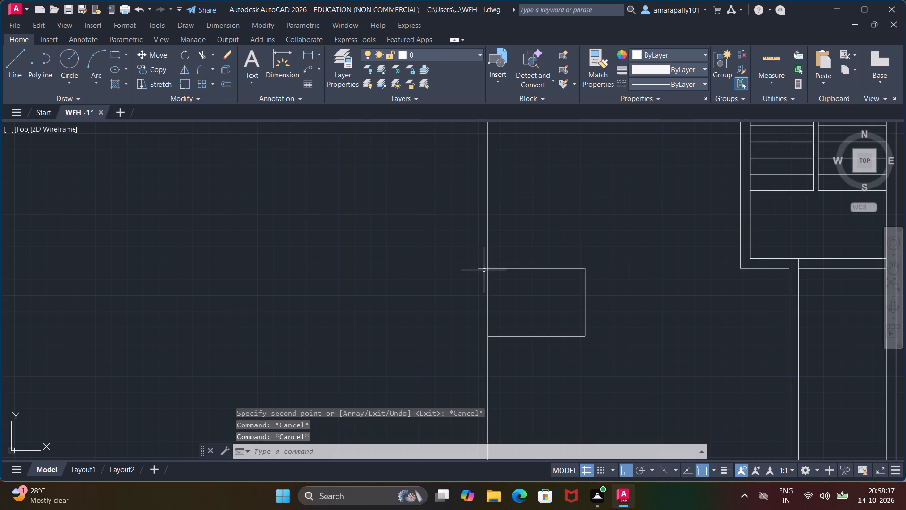
# Erase the original short cross line at the left wall's lower end.
pyautogui.scroll(-2, 490, 369)
pyautogui.moveTo(489, 365); pyautogui.dragTo(480, 271, button='middle')
pyautogui.scroll(5, 473, 314)
pyautogui.click(538, 387)
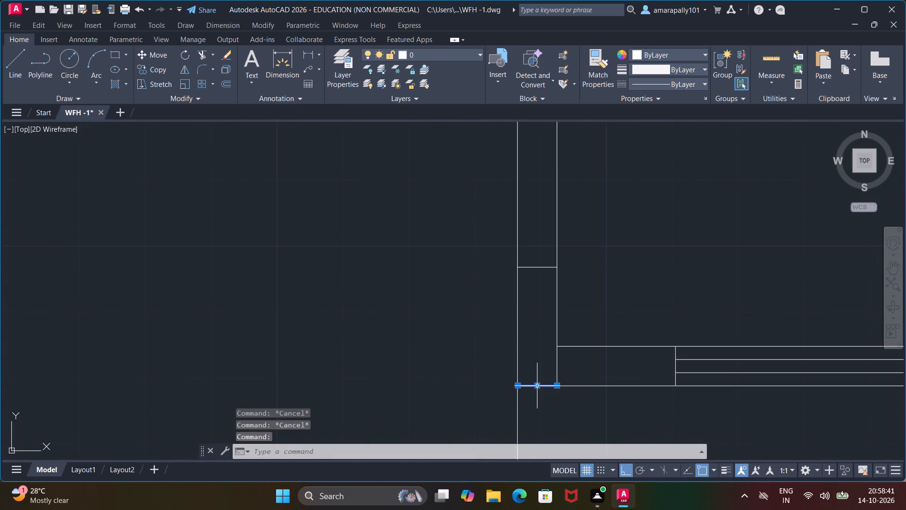
pyautogui.press('Delete')
# Copy the cross line level with the small rectangle's upper edge 1'6" upward within the left wall.
pyautogui.scroll(-4, 537, 237)
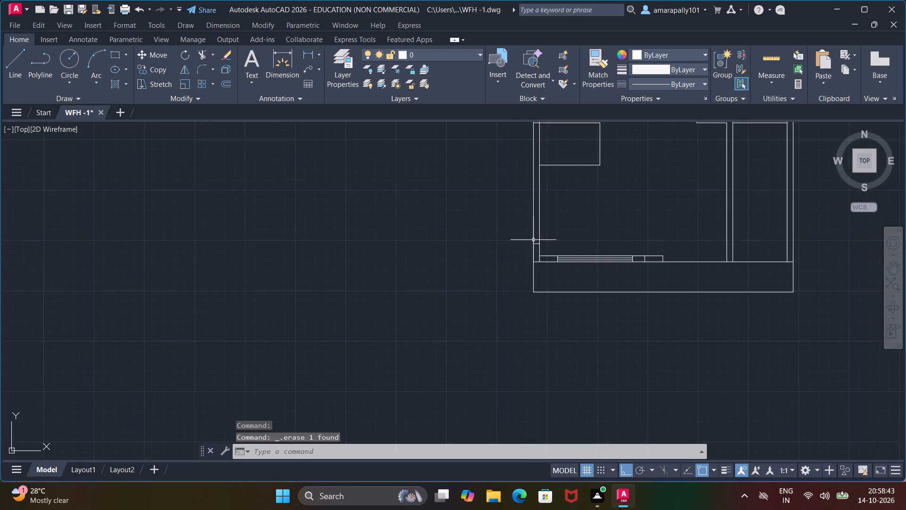
pyautogui.moveTo(532, 238); pyautogui.dragTo(530, 403, button='middle')
pyautogui.scroll(1, 532, 281)
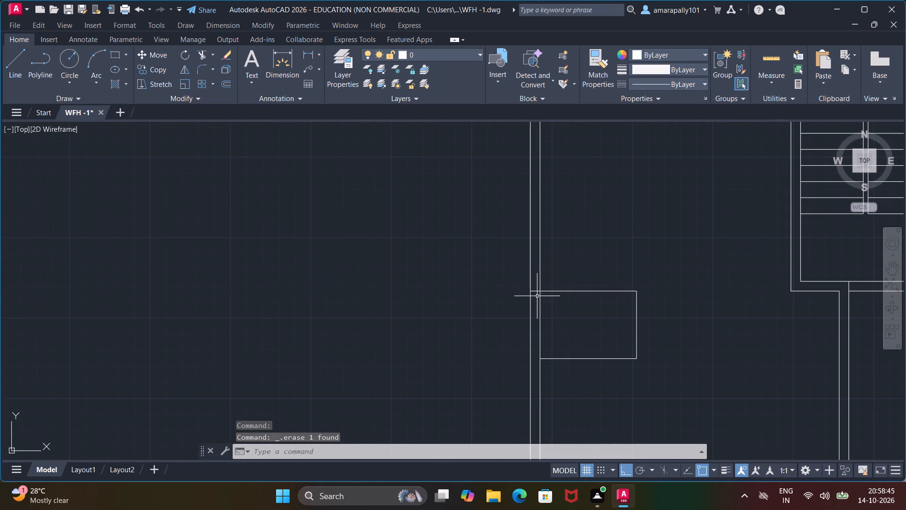
pyautogui.click(537, 291)
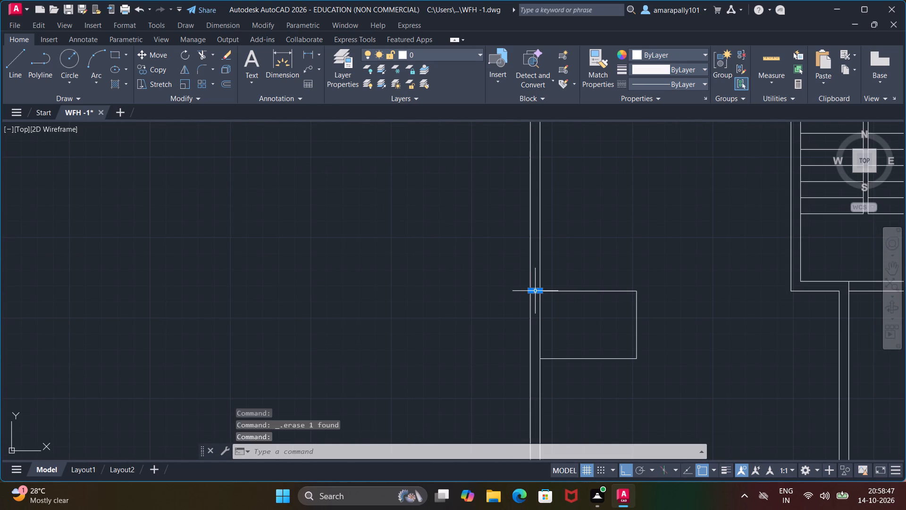
pyautogui.rightClick(537, 291)
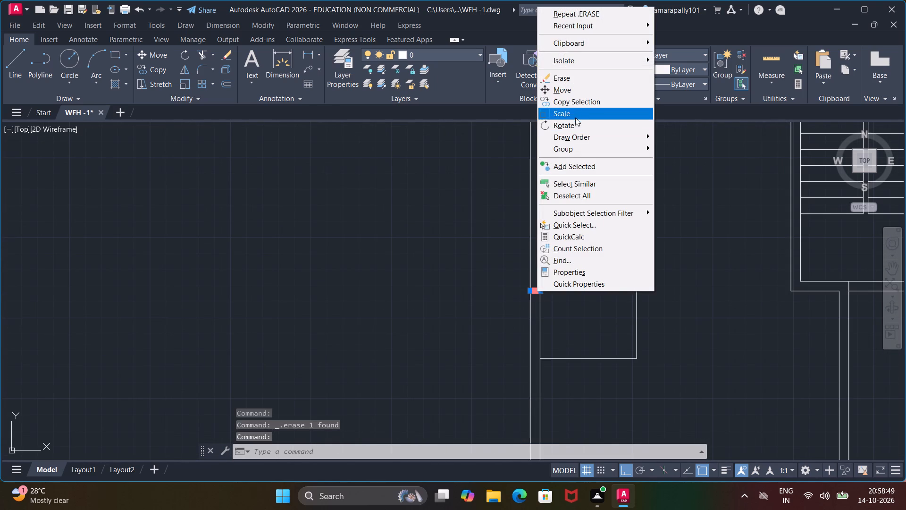
pyautogui.click(578, 101)
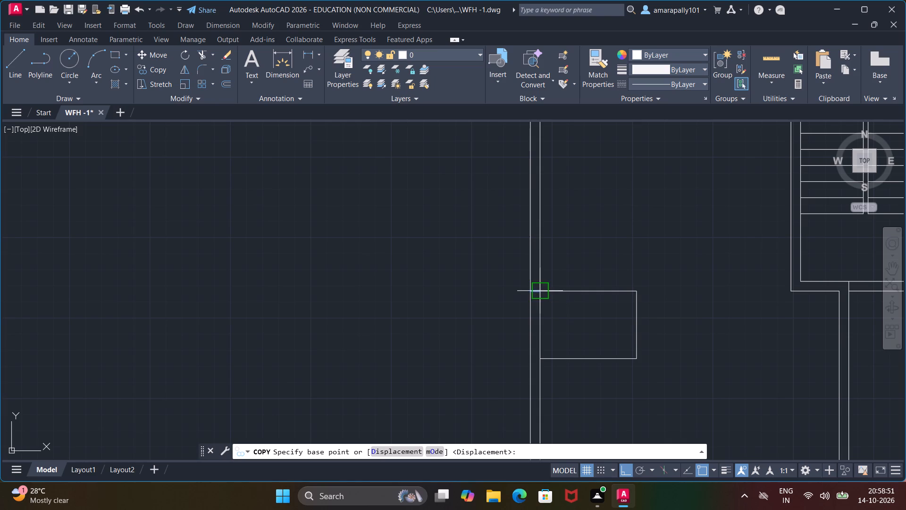
pyautogui.click(542, 291)
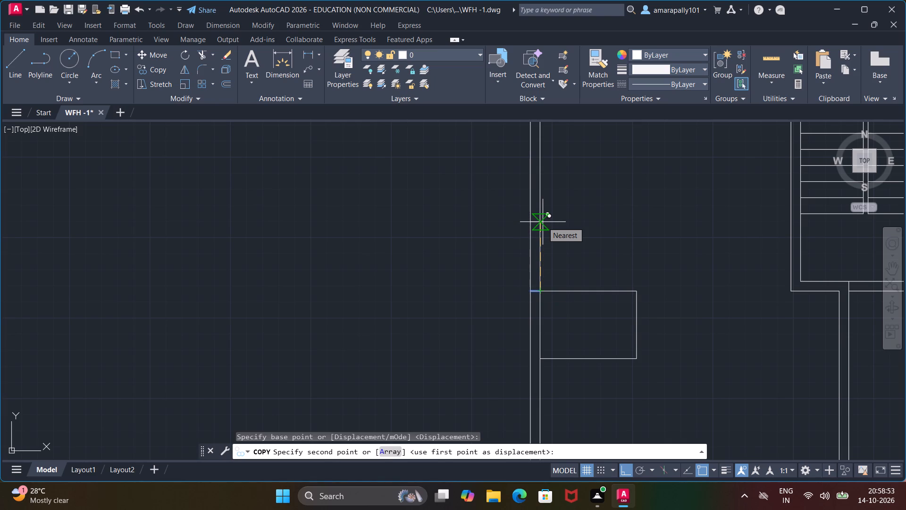
pyautogui.write("1'")
pyautogui.write('6"')
pyautogui.press('Return')
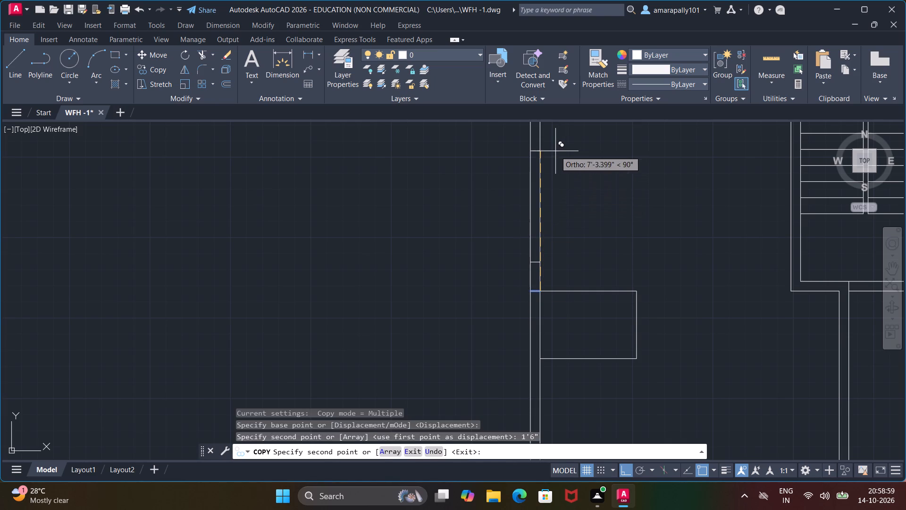
pyautogui.moveTo(549, 164); pyautogui.dragTo(548, 321, button='middle')
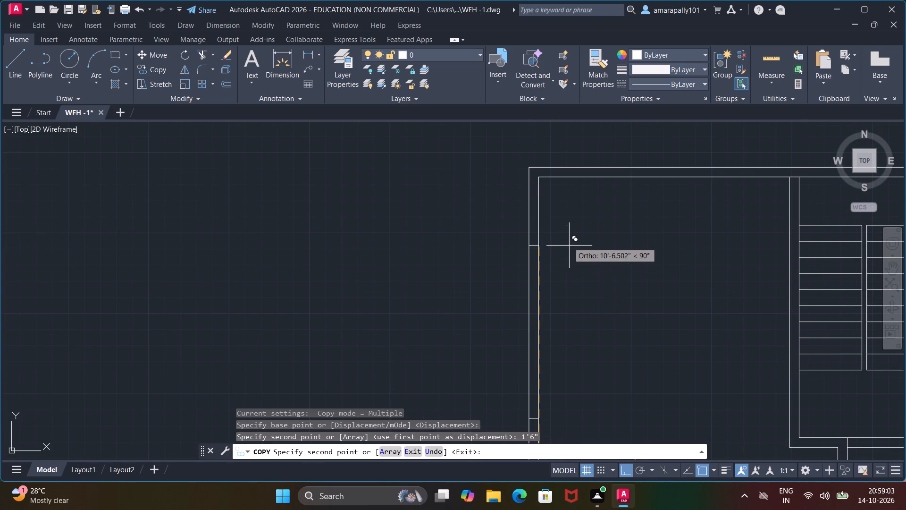
pyautogui.press('Escape')
pyautogui.press('Escape')
pyautogui.press('Escape')
pyautogui.press('Escape')
pyautogui.press('Escape')
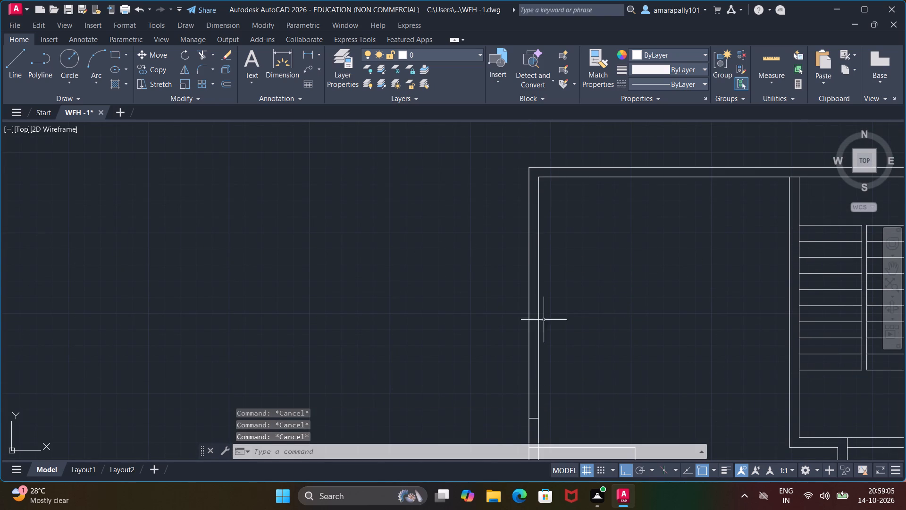
# Copy the new left-wall cross line above the rectangle up to the top wall's outer line.
pyautogui.click(535, 419)
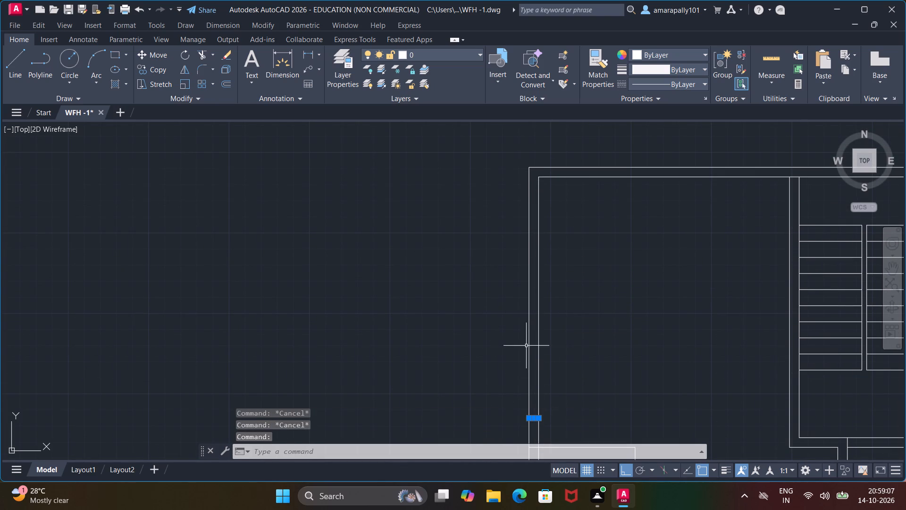
pyautogui.rightClick(526, 344)
pyautogui.click(533, 155)
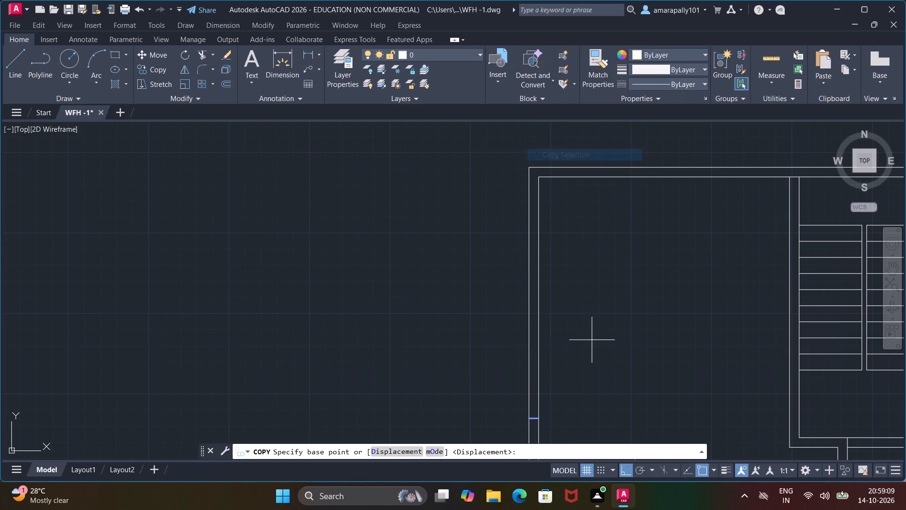
pyautogui.click(542, 415)
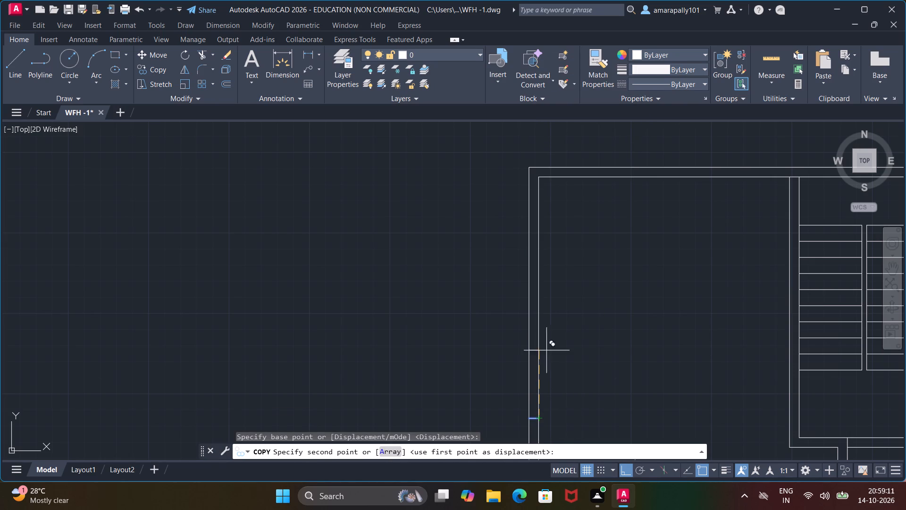
pyautogui.click(538, 167)
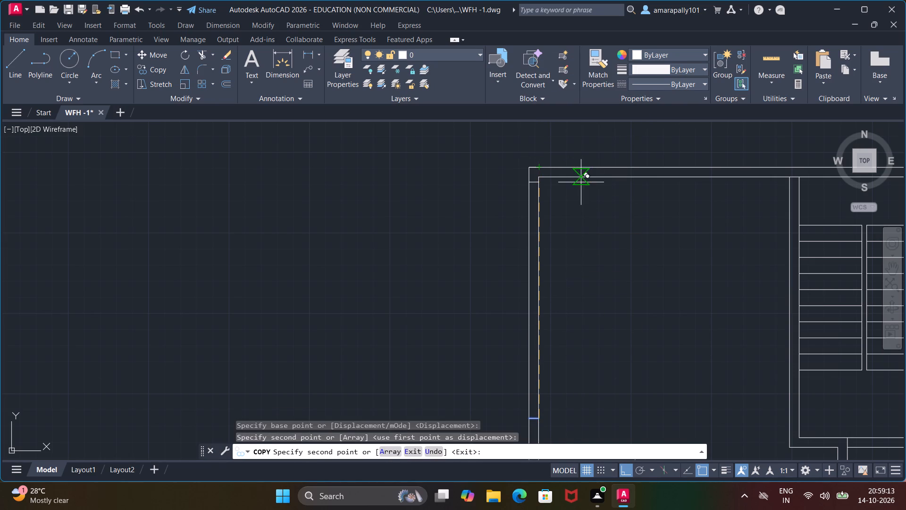
pyautogui.press('Escape')
pyautogui.press('Escape')
pyautogui.press('Escape')
pyautogui.press('Escape')
pyautogui.press('Escape')
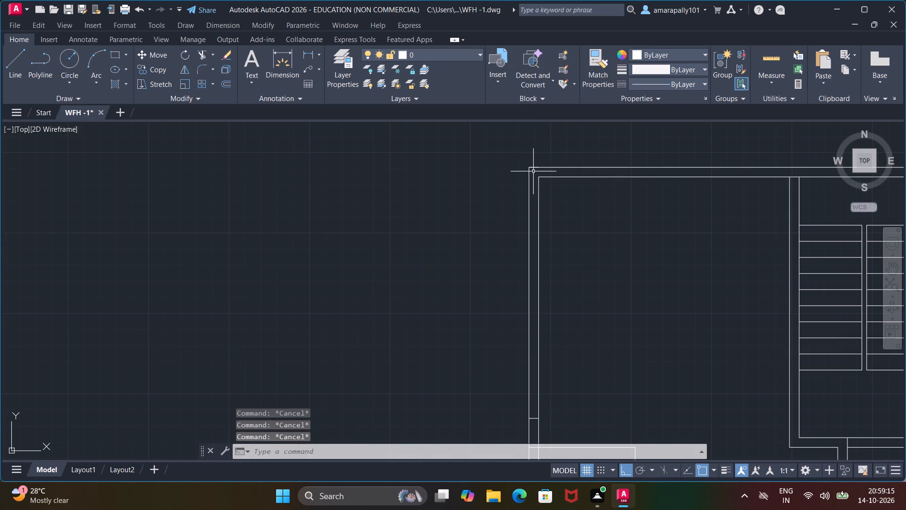
# Copy the cross line at the left wall's top end 1'6" downward within the wall.
pyautogui.click(533, 166)
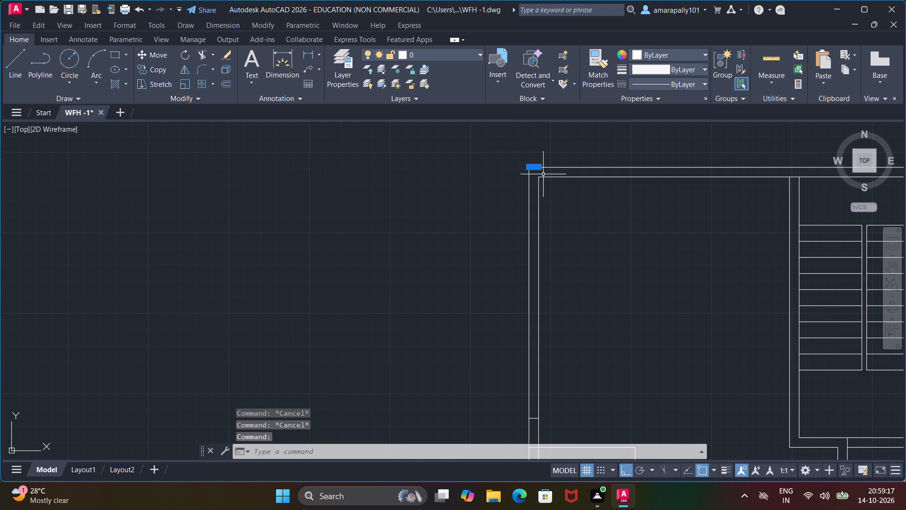
pyautogui.rightClick(533, 293)
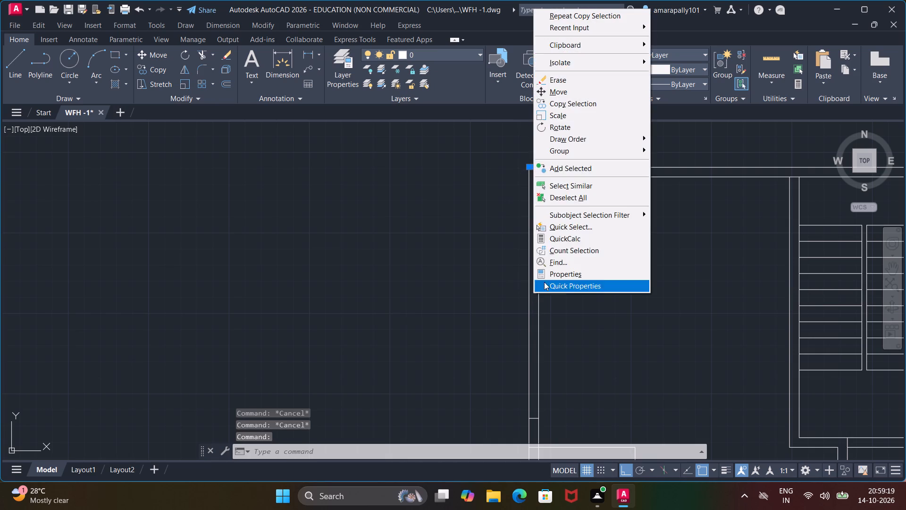
pyautogui.click(571, 106)
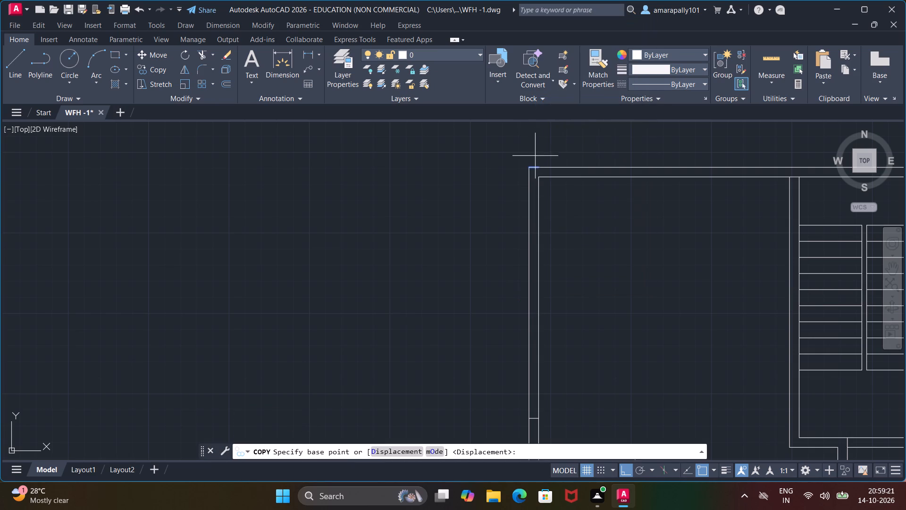
pyautogui.scroll(4, 534, 157)
pyautogui.click(565, 224)
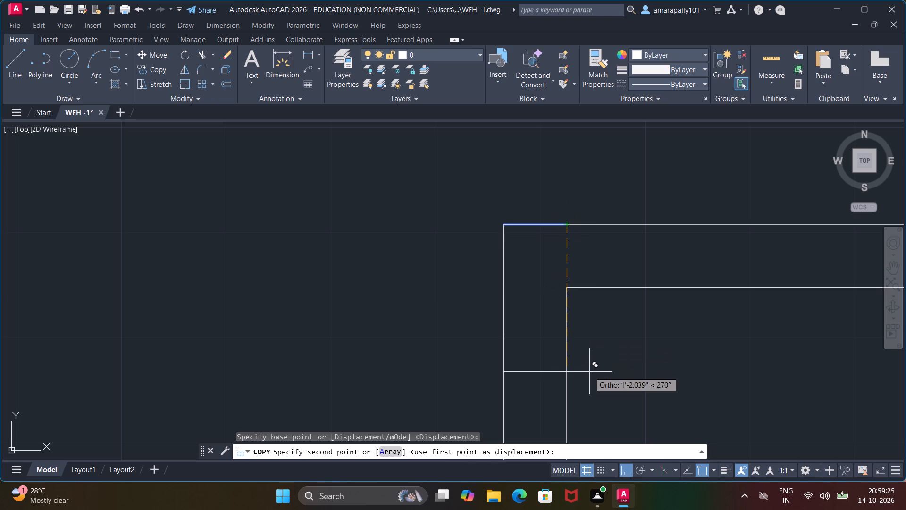
pyautogui.write('1\'6"')
pyautogui.press('Return')
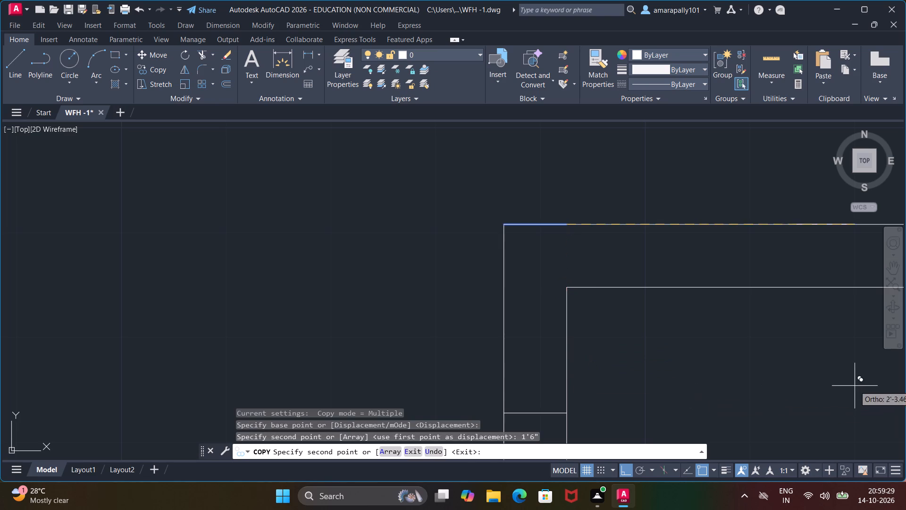
pyautogui.press('Escape')
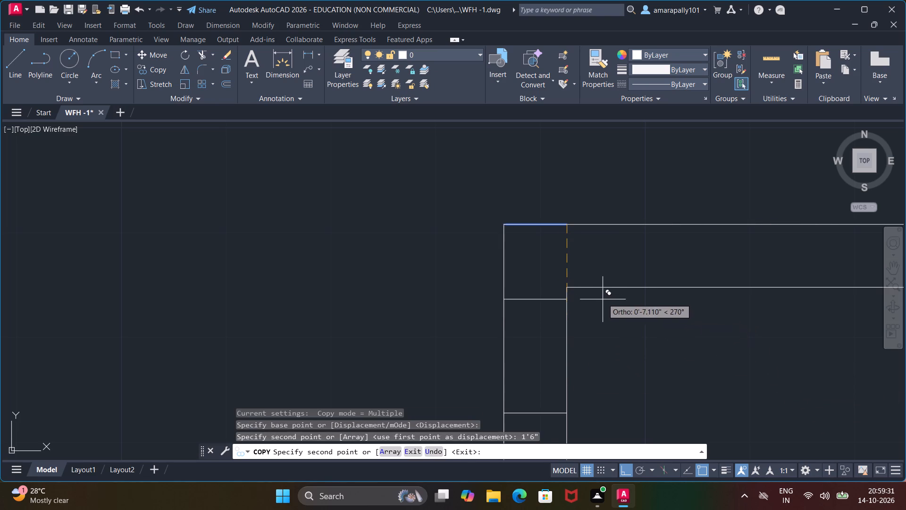
# Stretch the upper end of the left wall's inner line up to the top wall's outer line.
pyautogui.press('Escape')
pyautogui.press('Escape')
pyautogui.press('Escape')
pyautogui.press('Escape')
pyautogui.click(566, 311)
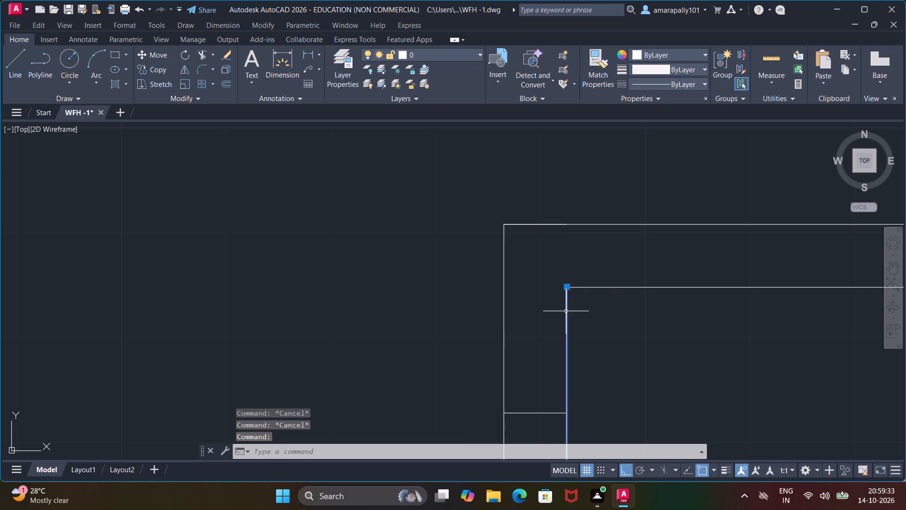
pyautogui.click(566, 287)
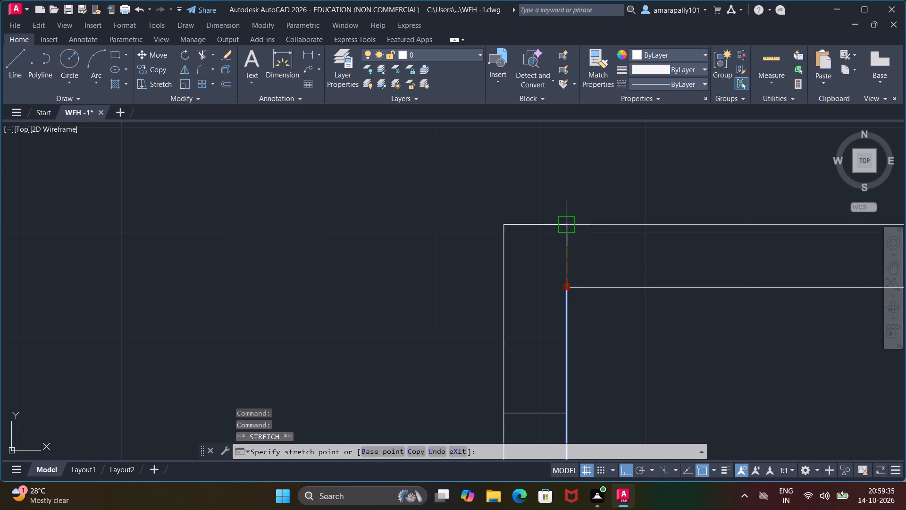
pyautogui.click(568, 227)
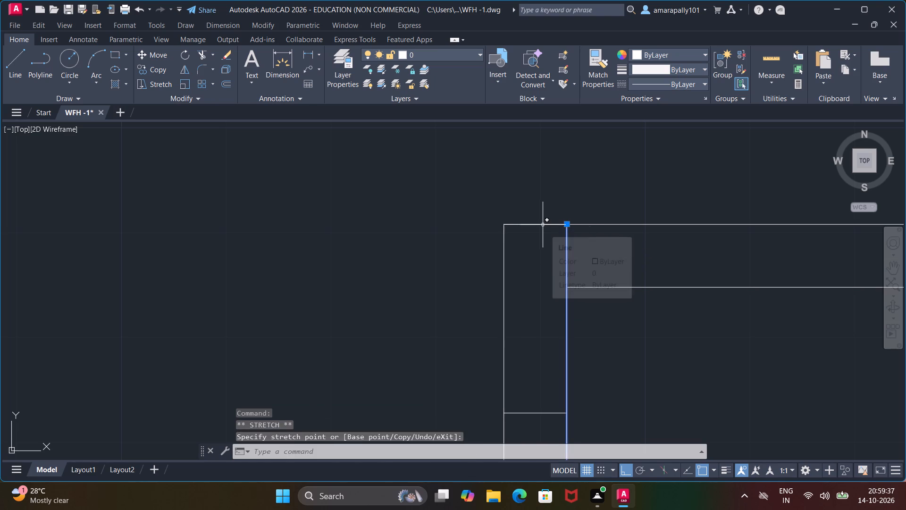
pyautogui.press('Escape')
# Erase the short cross line lying on the top wall's outer line at the left wall's upper end.
pyautogui.click(543, 225)
pyautogui.press('Delete')
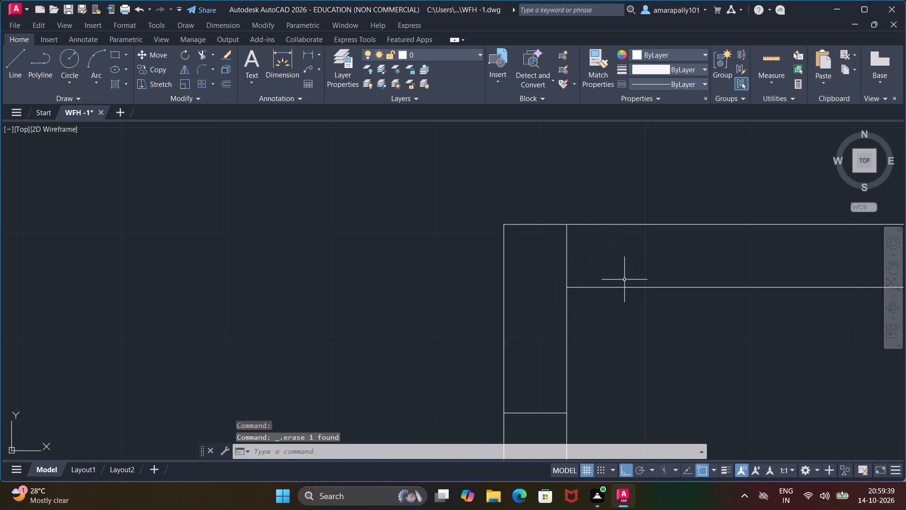
# Trim the top wall's inner line between the two lines of the partition beside the stairs.
pyautogui.scroll(-6, 624, 280)
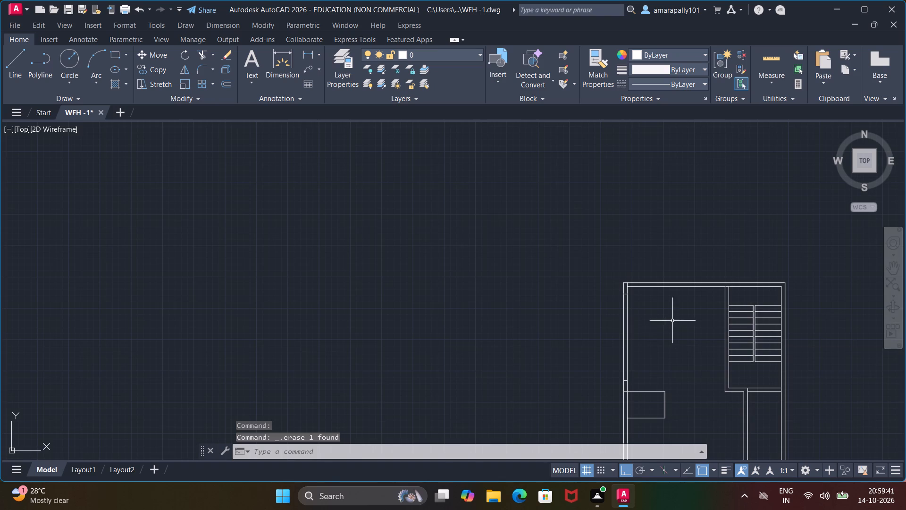
pyautogui.scroll(1, 751, 292)
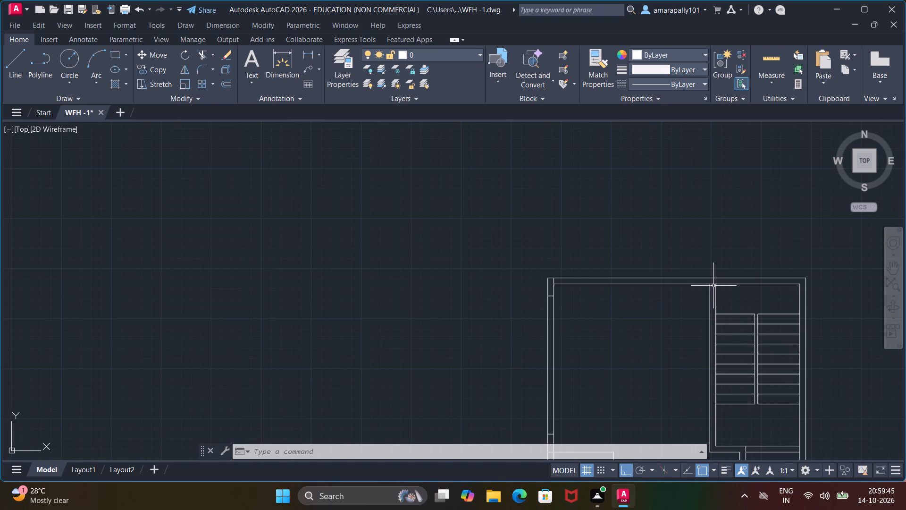
pyautogui.click(714, 284)
pyautogui.scroll(2, 711, 290)
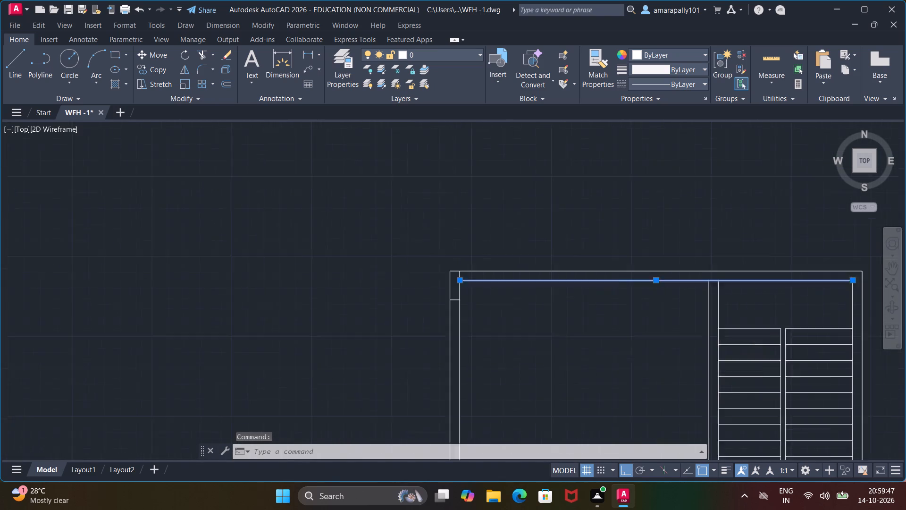
pyautogui.scroll(3, 711, 290)
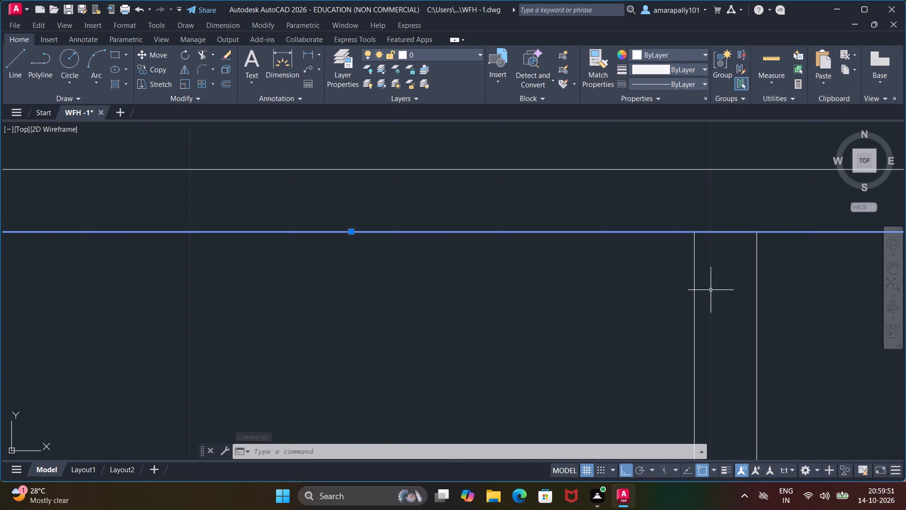
pyautogui.press('Escape')
pyautogui.press('Escape')
pyautogui.press('Escape')
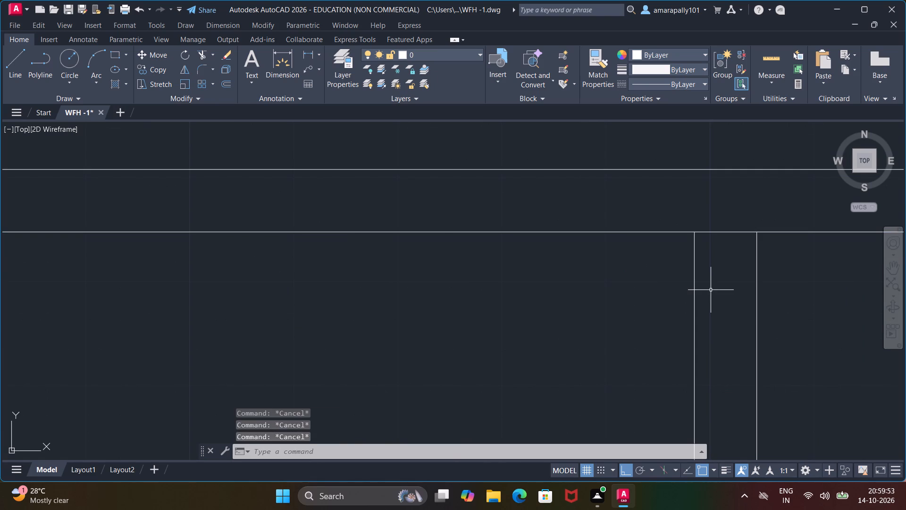
pyautogui.write('TR')
pyautogui.press('Return')
pyautogui.press('Return')
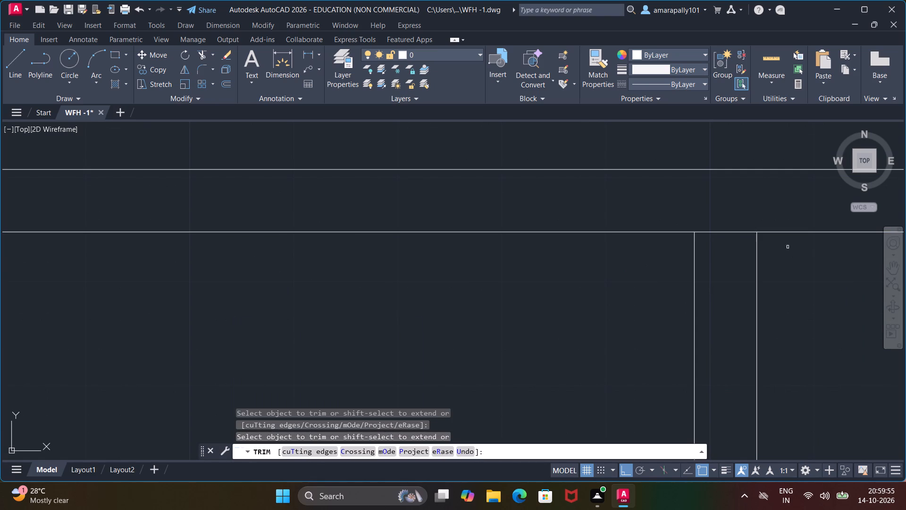
pyautogui.click(724, 231)
pyautogui.scroll(-4, 729, 264)
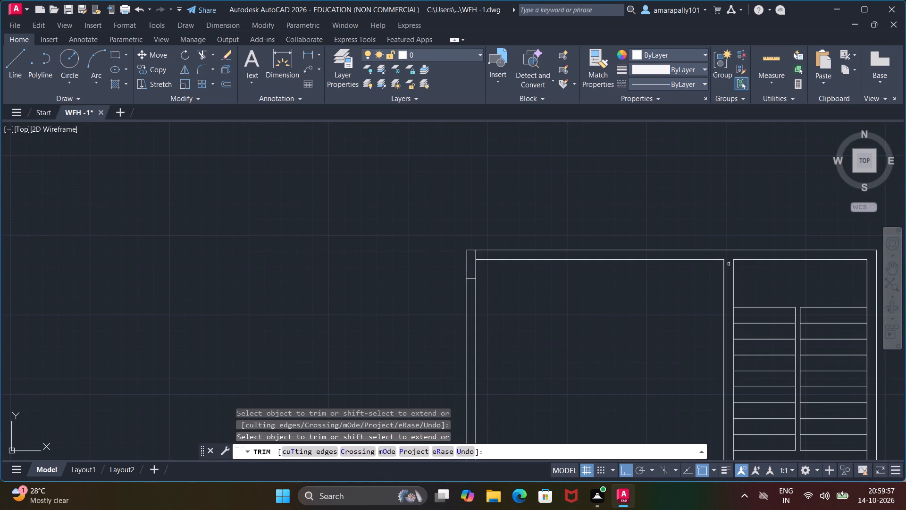
pyautogui.press('Escape')
pyautogui.press('Escape')
pyautogui.press('Escape')
pyautogui.press('Escape')
pyautogui.press('Escape')
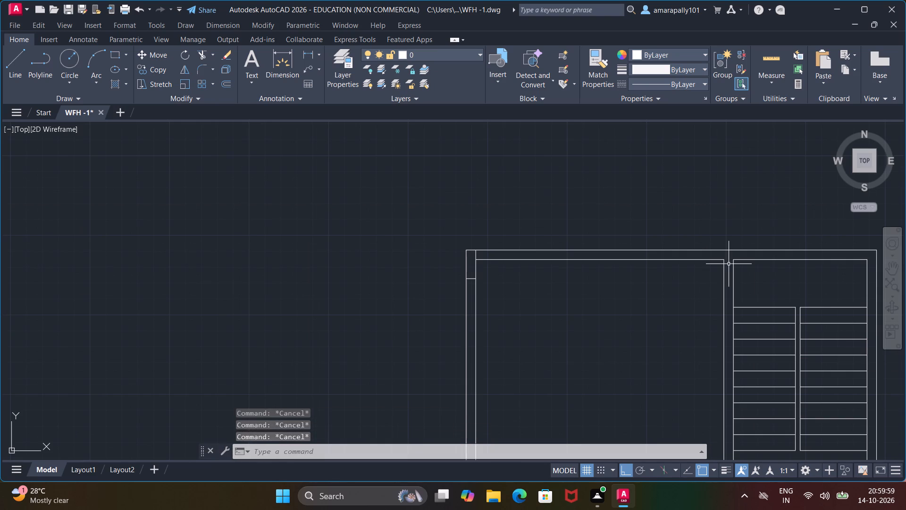
# Copy the left wall's upper cross line horizontally into the stair partition and into the right wall.
pyautogui.click(471, 278)
pyautogui.rightClick(470, 278)
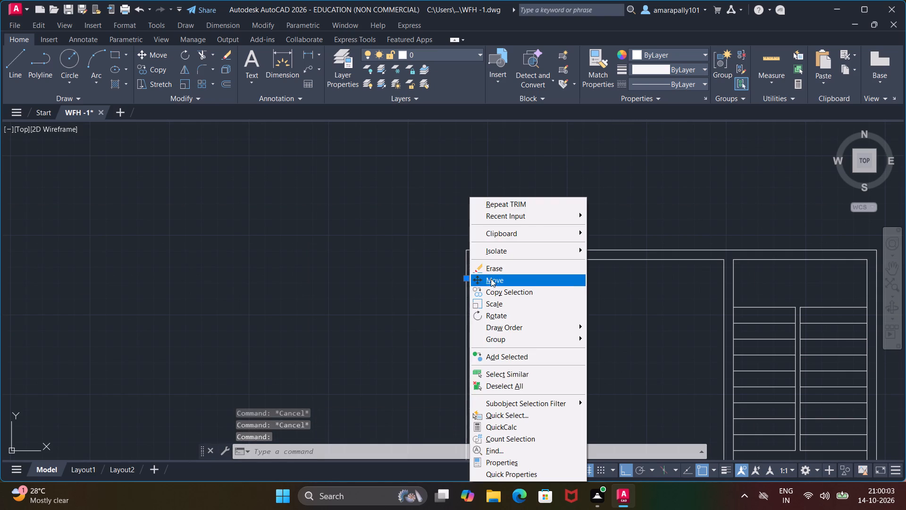
pyautogui.click(494, 292)
pyautogui.click(477, 280)
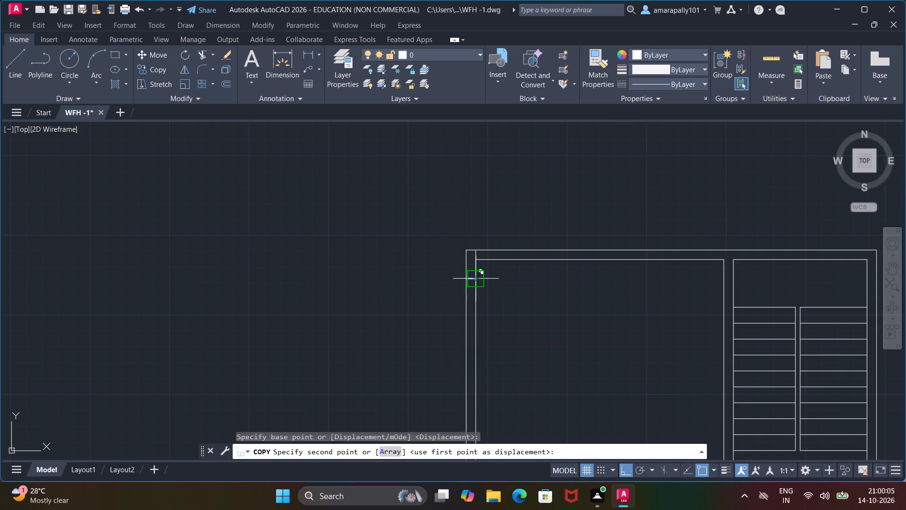
pyautogui.scroll(2, 736, 279)
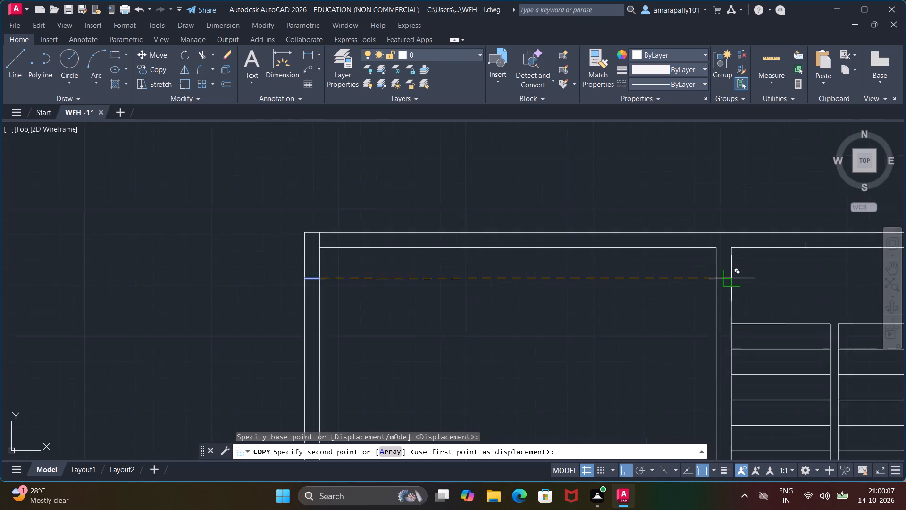
pyautogui.scroll(2, 736, 280)
pyautogui.click(717, 273)
pyautogui.scroll(-3, 799, 271)
pyautogui.moveTo(793, 266); pyautogui.dragTo(546, 264, button='middle')
pyautogui.scroll(1, 591, 273)
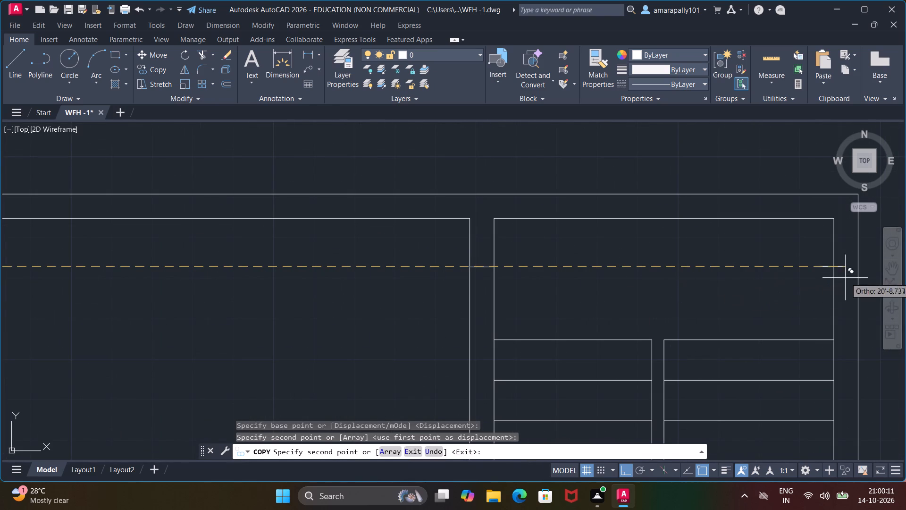
pyautogui.click(865, 263)
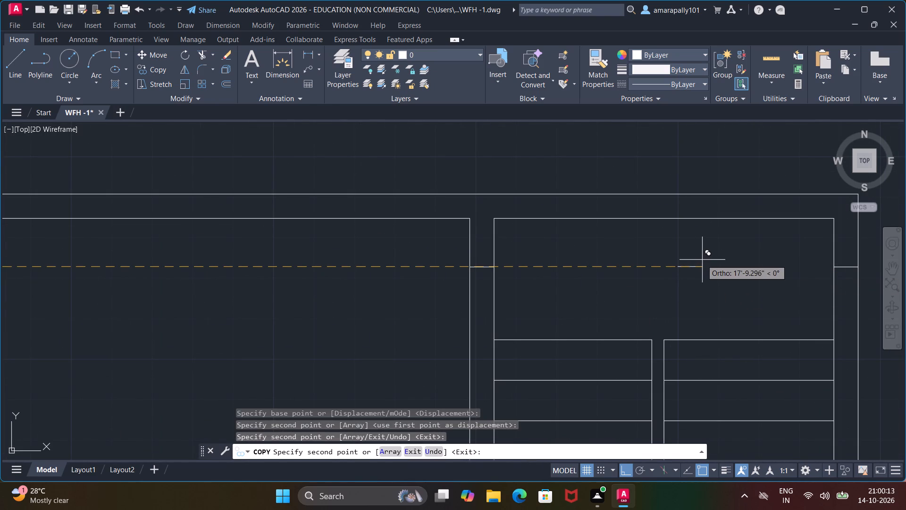
pyautogui.press('Escape')
pyautogui.press('Escape')
pyautogui.press('Escape')
pyautogui.press('Escape')
pyautogui.press('Escape')
pyautogui.press('Escape')
pyautogui.press('Escape')
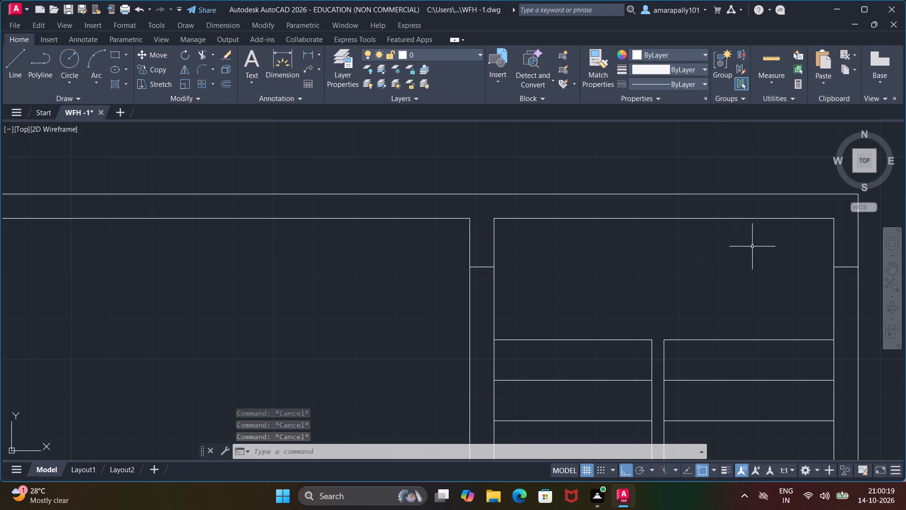
# Stretch the right wall's inner line and both stair partition lines up to the top wall's outer line.
pyautogui.click(834, 235)
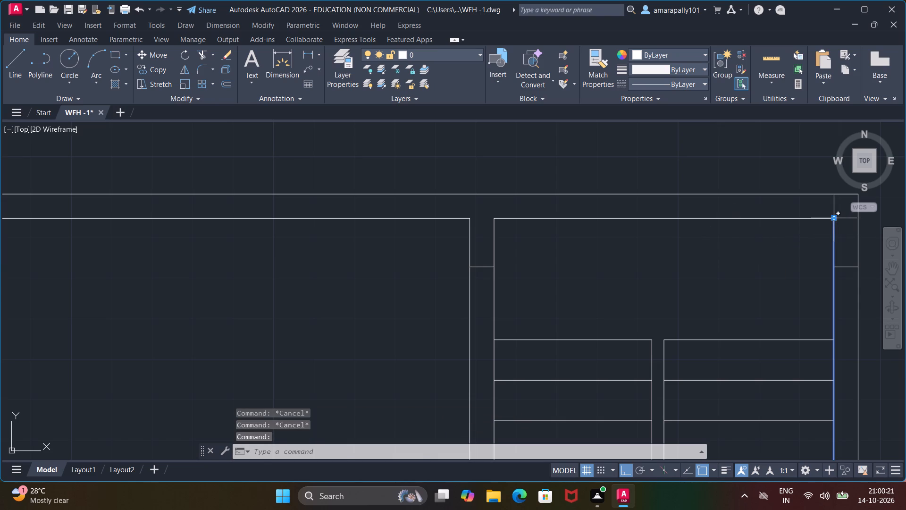
pyautogui.click(832, 219)
pyautogui.moveTo(813, 220); pyautogui.dragTo(748, 233, button='middle')
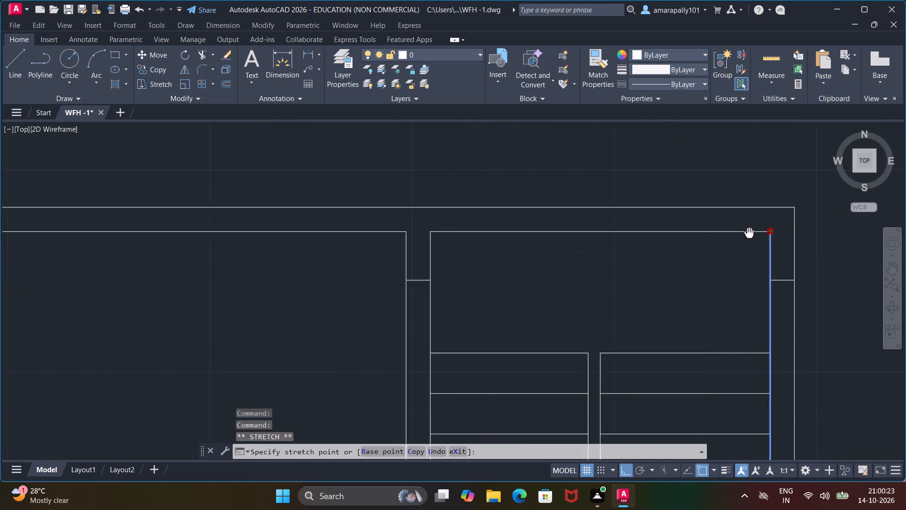
pyautogui.moveTo(748, 233); pyautogui.dragTo(738, 231, button='middle')
pyautogui.click(760, 205)
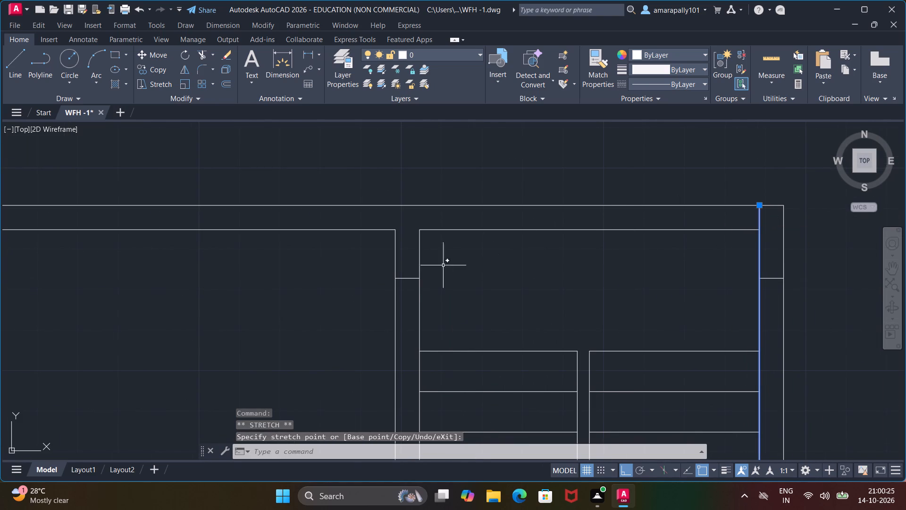
pyautogui.click(420, 249)
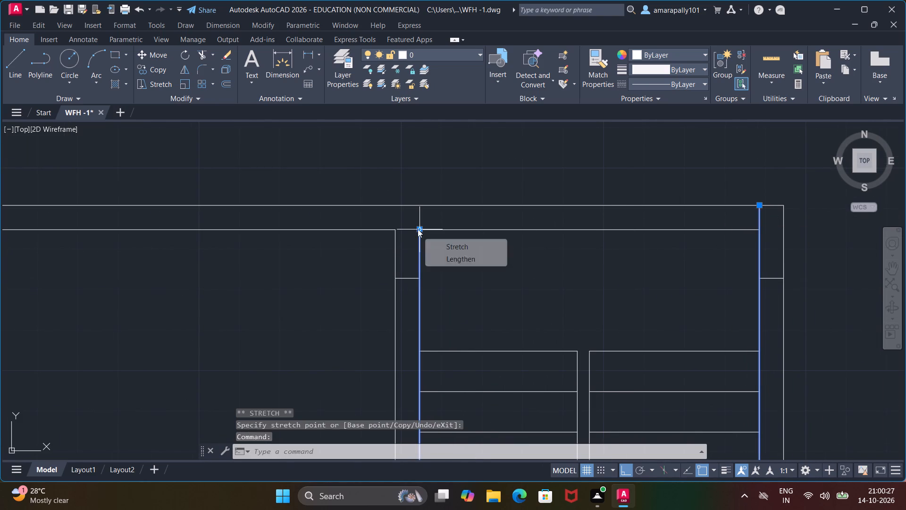
pyautogui.click(418, 229)
pyautogui.click(420, 205)
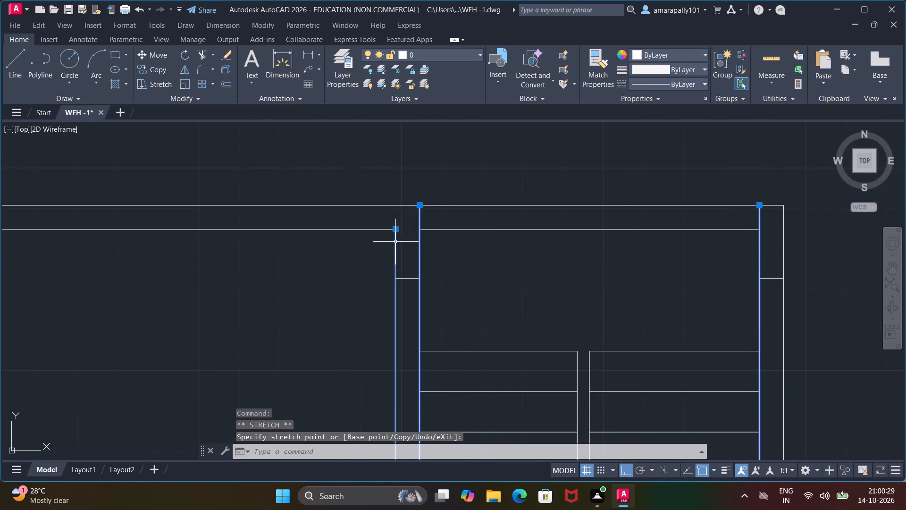
pyautogui.click(395, 242)
pyautogui.click(395, 230)
pyautogui.click(398, 207)
pyautogui.scroll(-4, 561, 254)
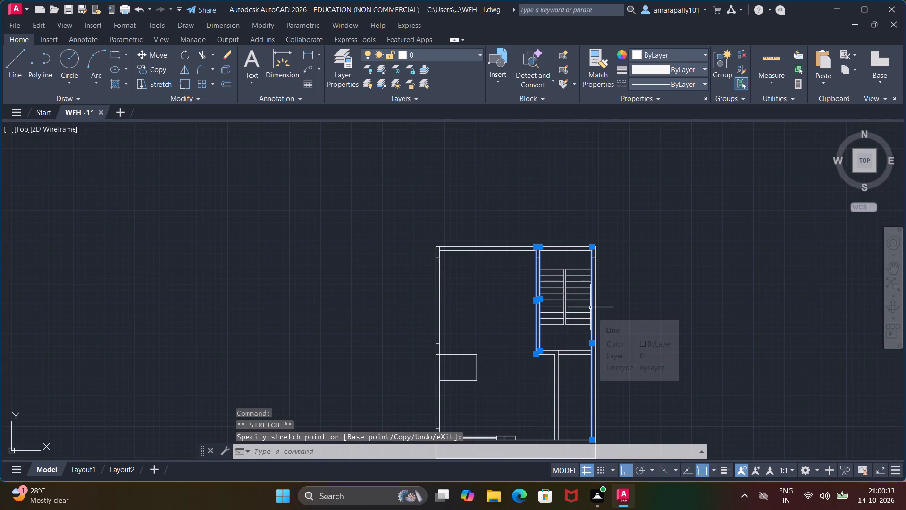
pyautogui.press('Escape')
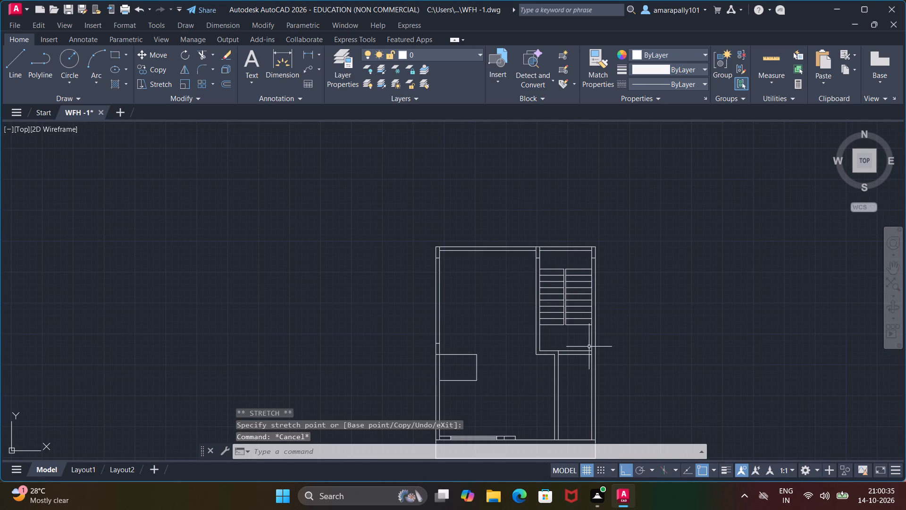
# Copy the left wall's two cross lines at and just above the small rectangle's upper edge horizontally into the right wall.
pyautogui.scroll(2, 547, 342)
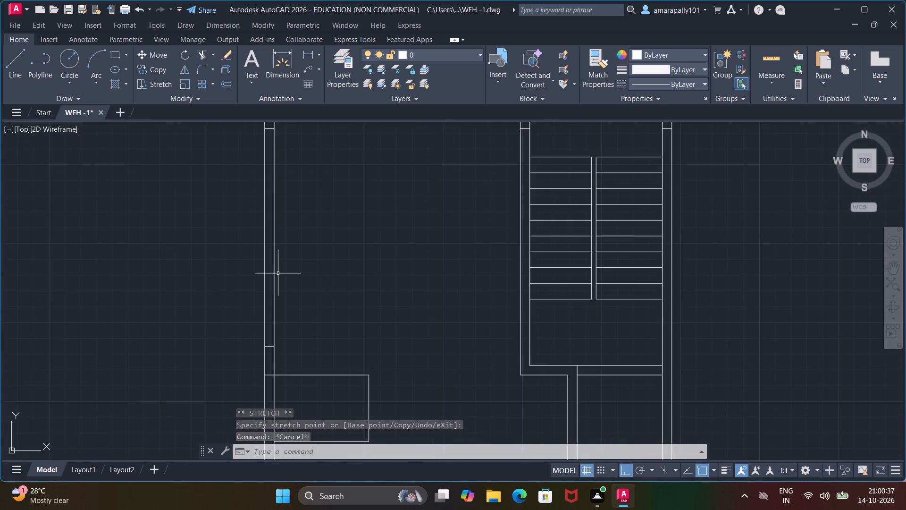
pyautogui.moveTo(289, 289); pyautogui.dragTo(339, 204, button='middle')
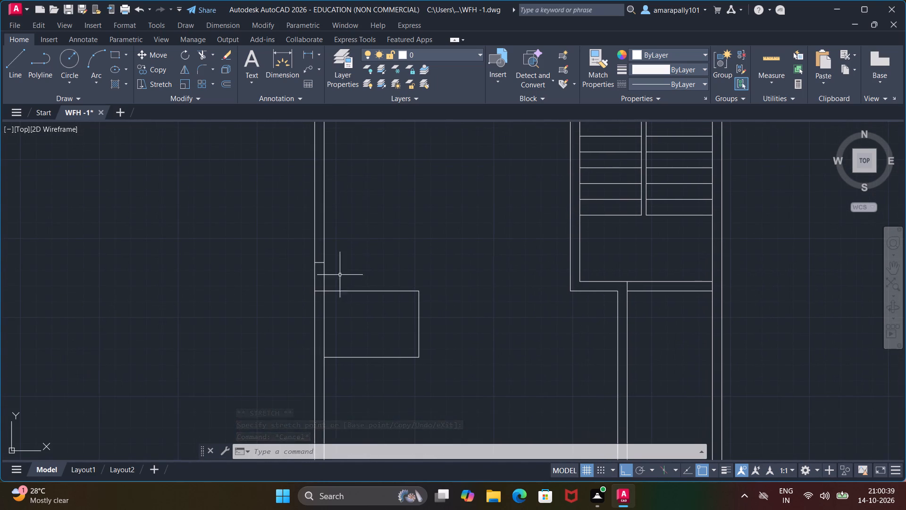
pyautogui.click(318, 292)
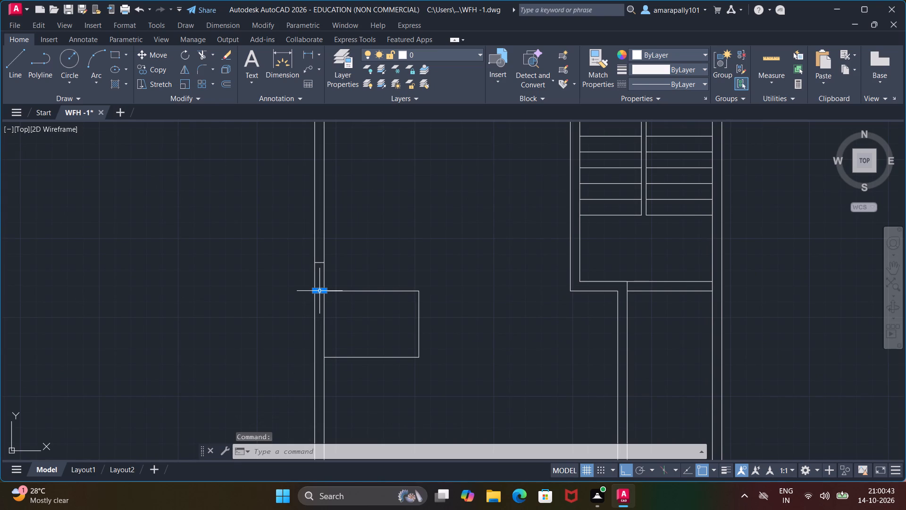
pyautogui.rightClick(318, 293)
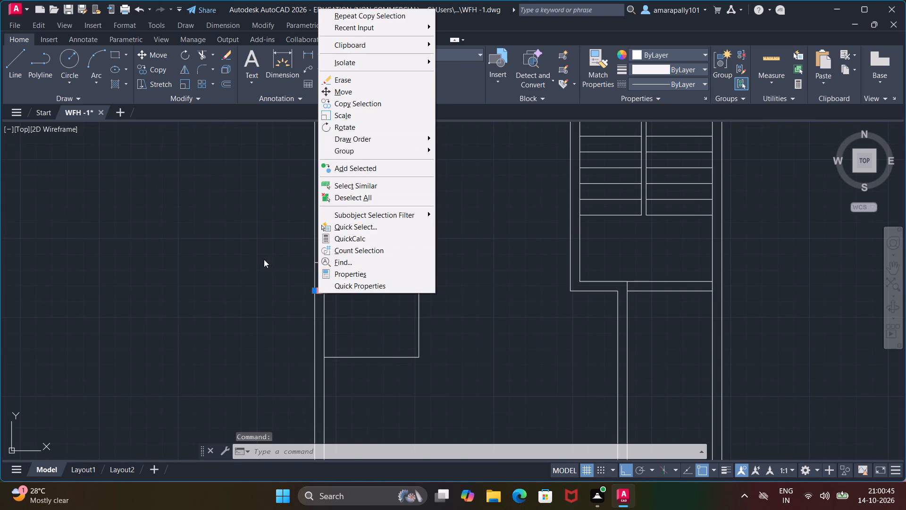
pyautogui.click(264, 259)
pyautogui.click(296, 264)
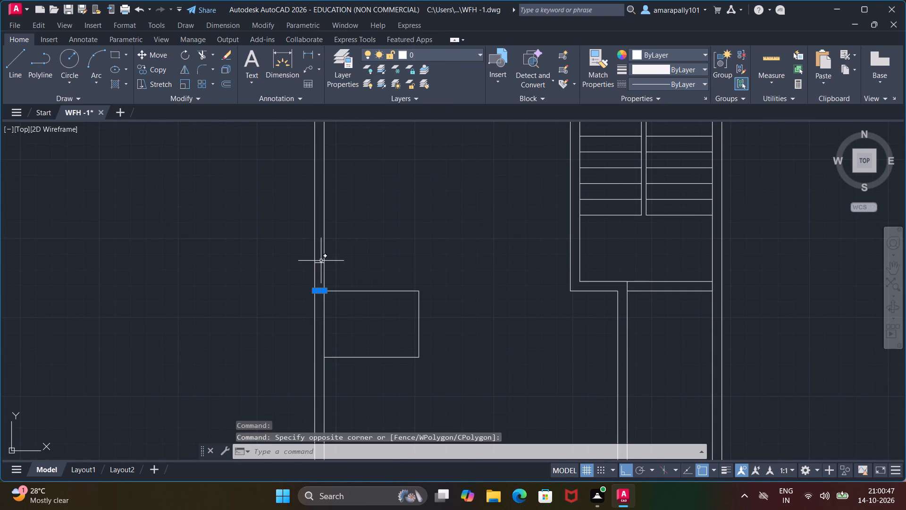
pyautogui.click(319, 263)
pyautogui.rightClick(321, 259)
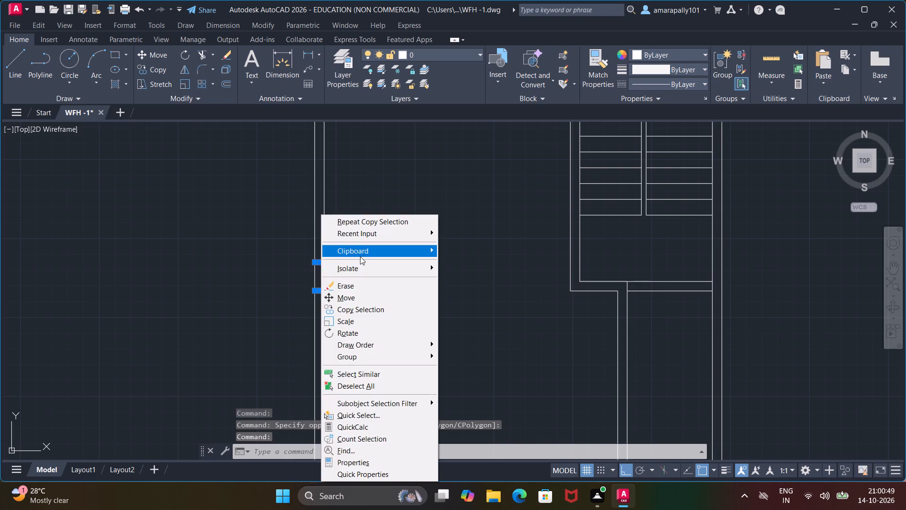
pyautogui.click(355, 306)
pyautogui.click(325, 290)
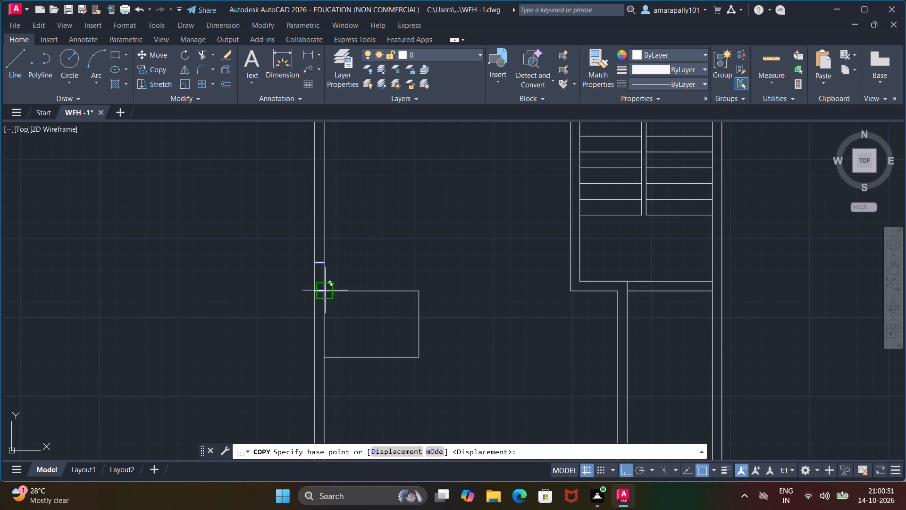
pyautogui.click(726, 297)
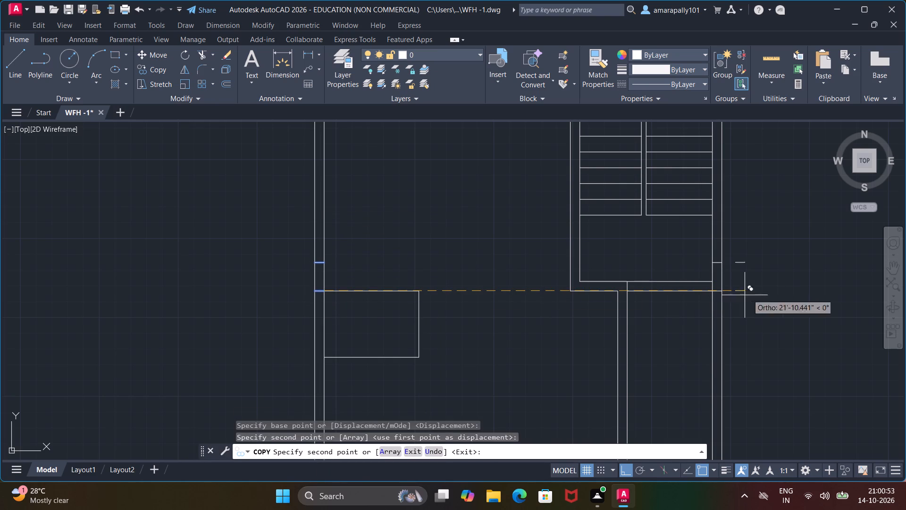
pyautogui.press('Escape')
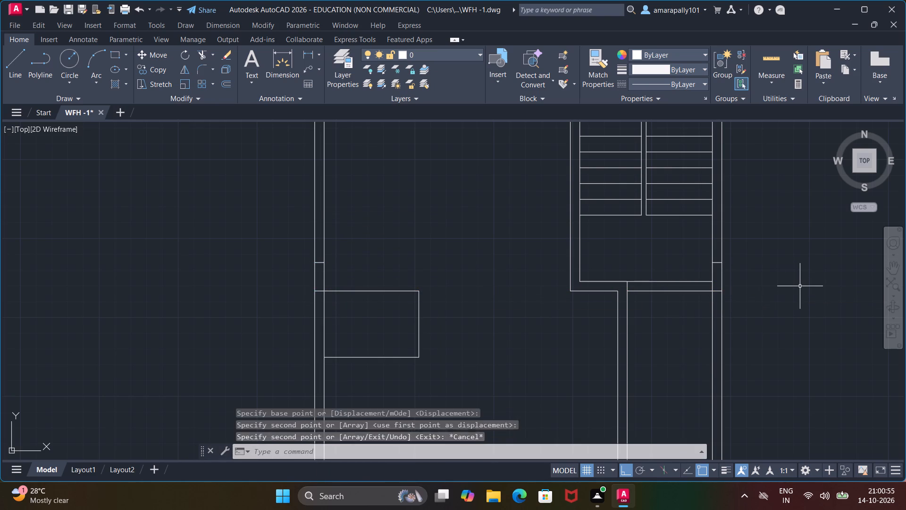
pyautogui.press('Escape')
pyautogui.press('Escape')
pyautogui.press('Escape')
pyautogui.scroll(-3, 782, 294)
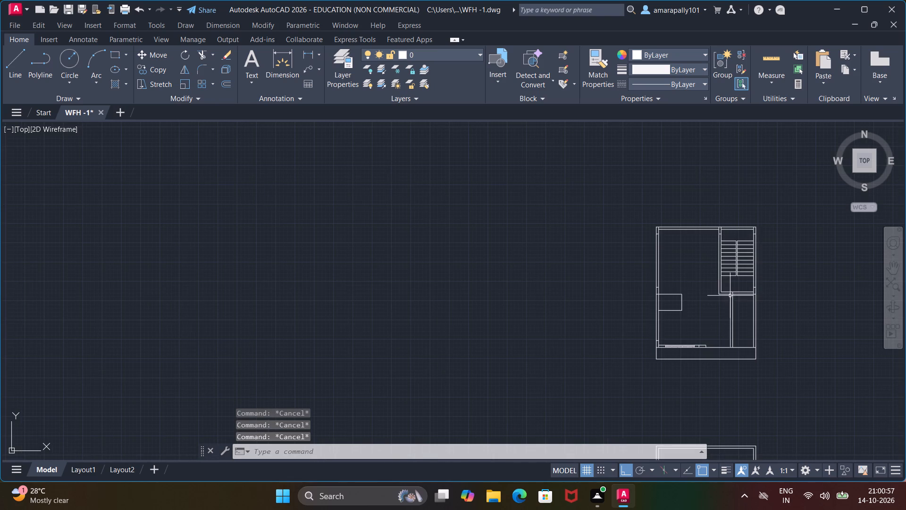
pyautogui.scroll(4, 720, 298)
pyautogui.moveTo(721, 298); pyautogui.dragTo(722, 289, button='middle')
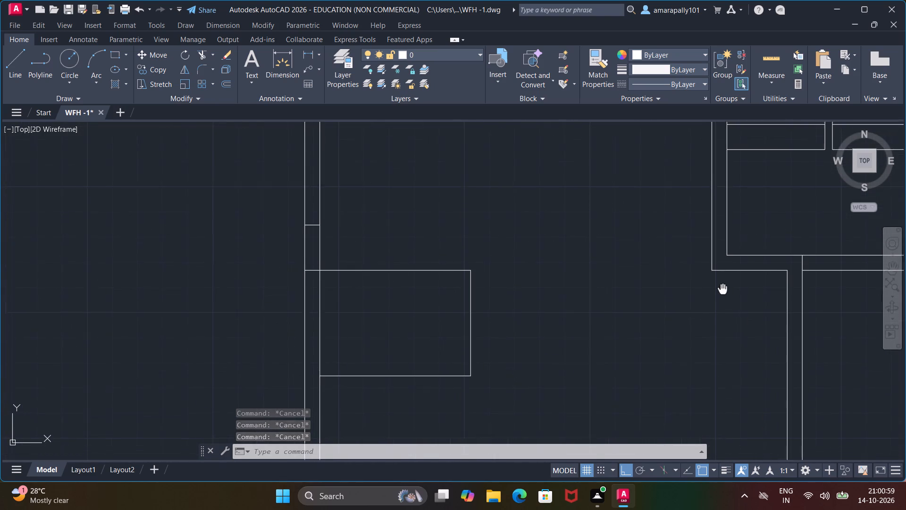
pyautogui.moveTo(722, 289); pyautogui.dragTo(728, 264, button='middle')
# Copy the short vertical end line of the bottom wall piece into the wall below the stairs, in line with the stair partition's inner face.
pyautogui.scroll(-2, 746, 250)
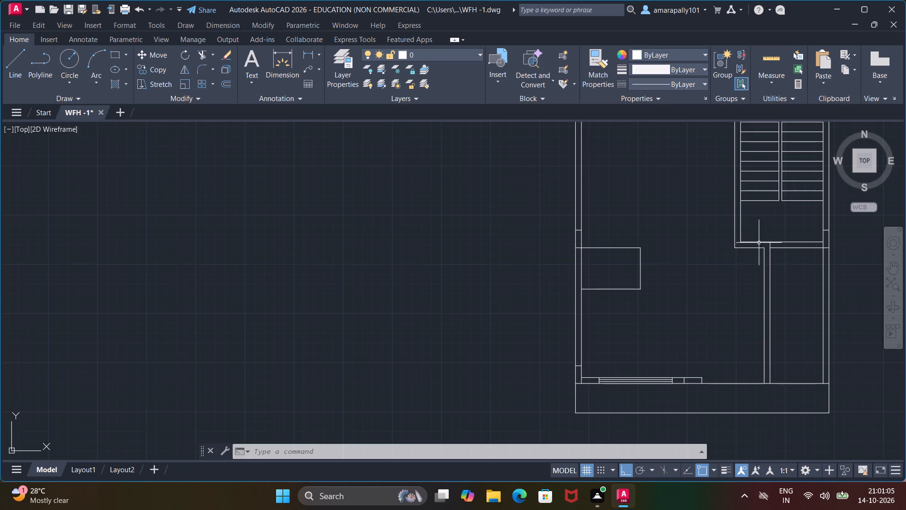
pyautogui.scroll(4, 703, 380)
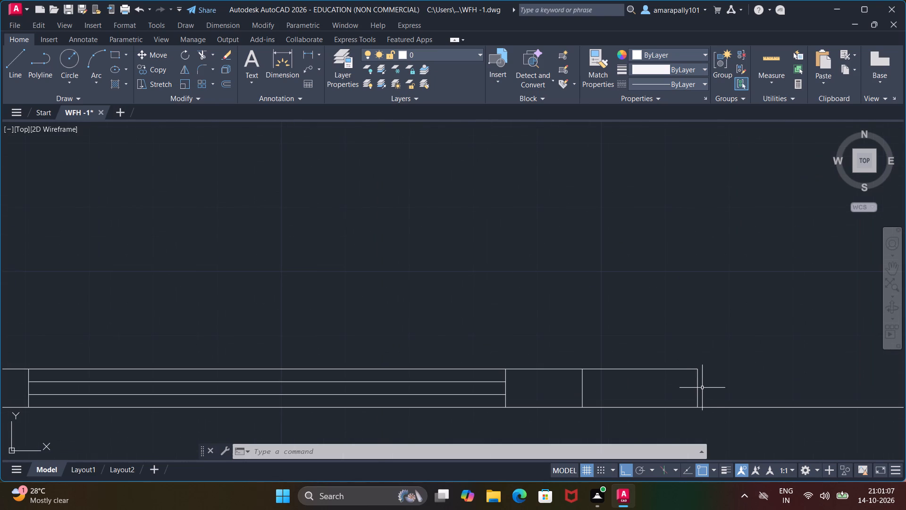
pyautogui.click(698, 390)
pyautogui.rightClick(716, 375)
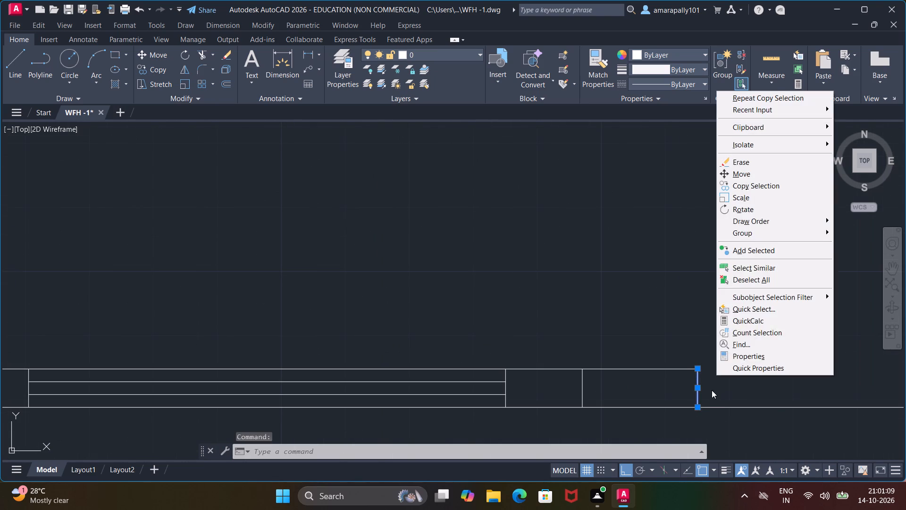
pyautogui.click(746, 187)
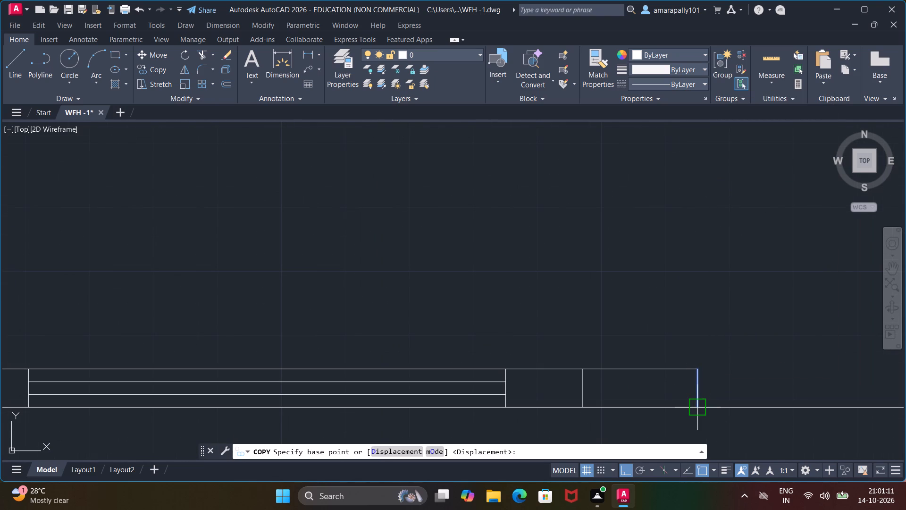
pyautogui.click(697, 412)
pyautogui.scroll(-1, 762, 195)
pyautogui.moveTo(762, 195); pyautogui.dragTo(702, 415, button='middle')
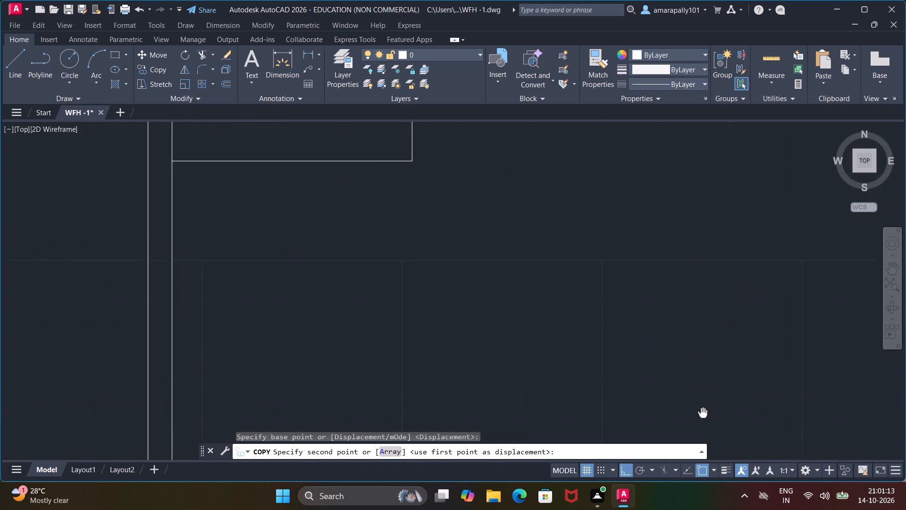
pyautogui.moveTo(702, 415); pyautogui.dragTo(698, 428, button='middle')
pyautogui.scroll(-5, 728, 352)
pyautogui.scroll(2, 733, 313)
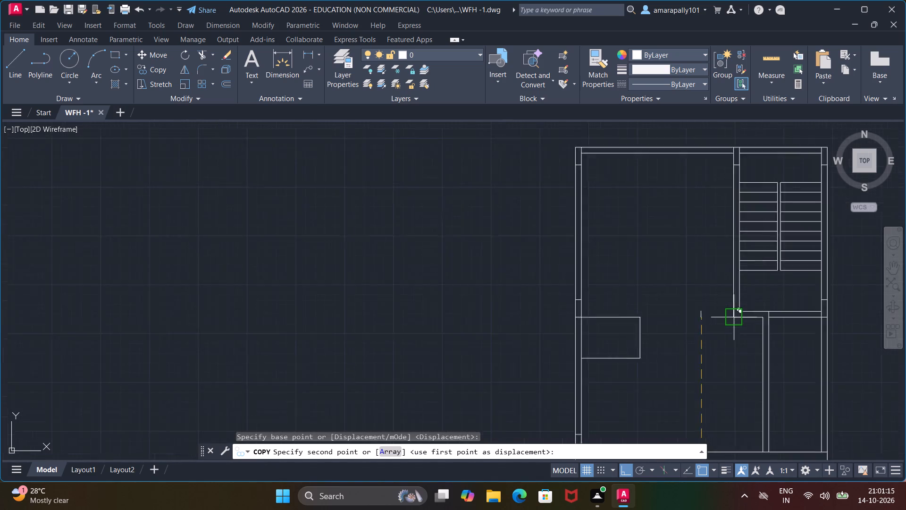
pyautogui.scroll(3, 733, 313)
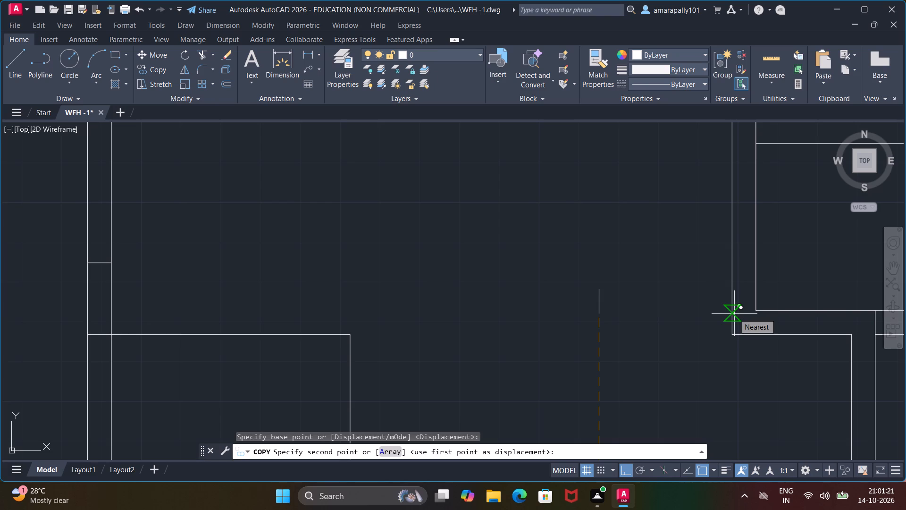
pyautogui.press('F8')
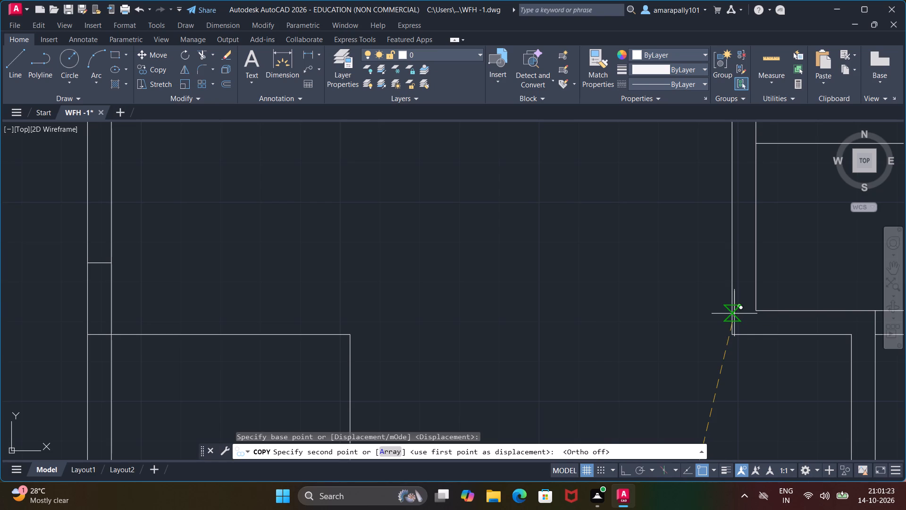
pyautogui.scroll(5, 767, 307)
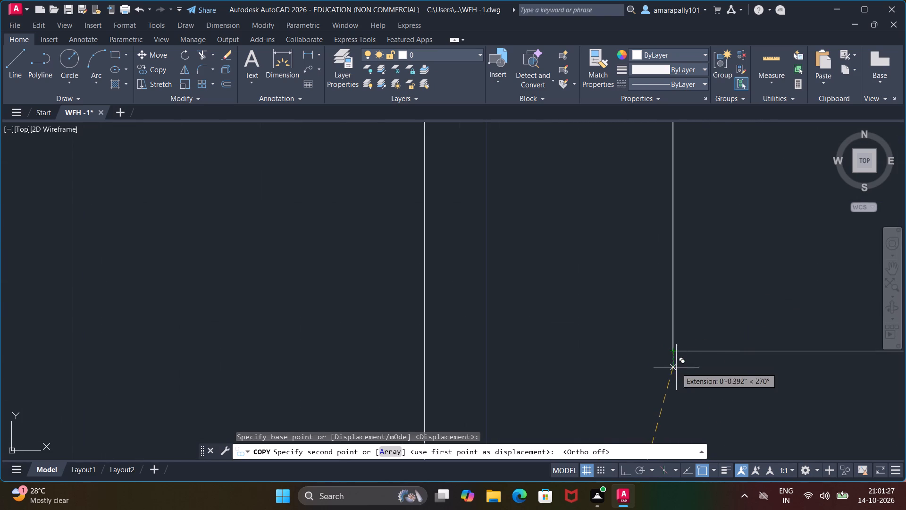
pyautogui.moveTo(671, 428); pyautogui.dragTo(666, 232, button='middle')
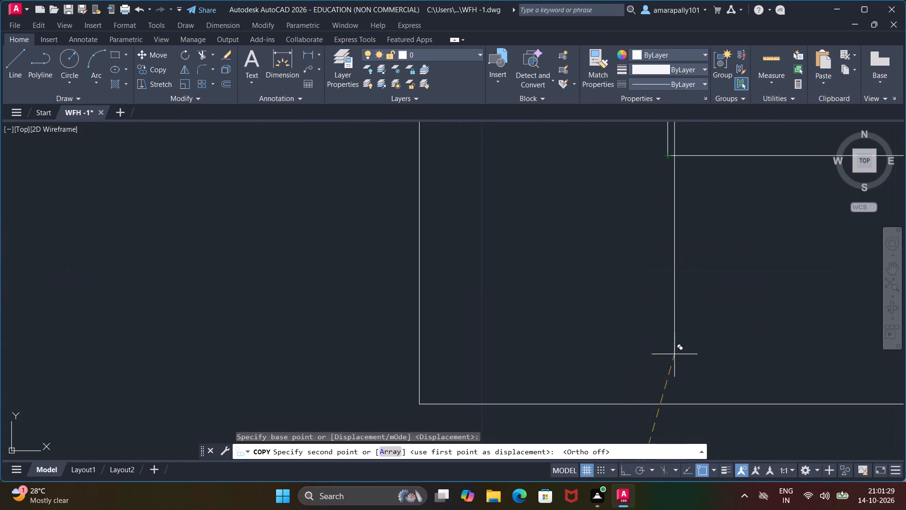
pyautogui.click(670, 404)
pyautogui.scroll(-2, 462, 396)
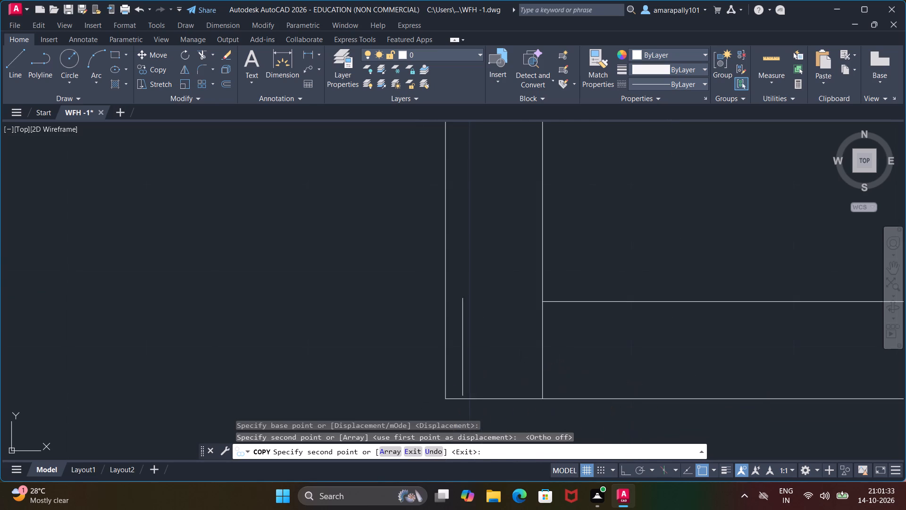
pyautogui.press('Escape')
pyautogui.press('Escape')
pyautogui.press('Escape')
pyautogui.press('Escape')
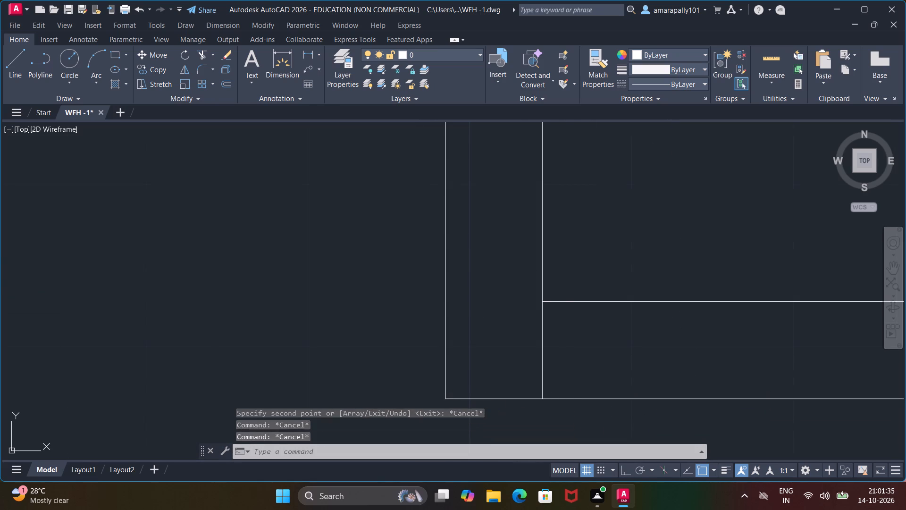
pyautogui.press('Escape')
pyautogui.press('Escape')
pyautogui.press('Escape')
pyautogui.press('Escape')
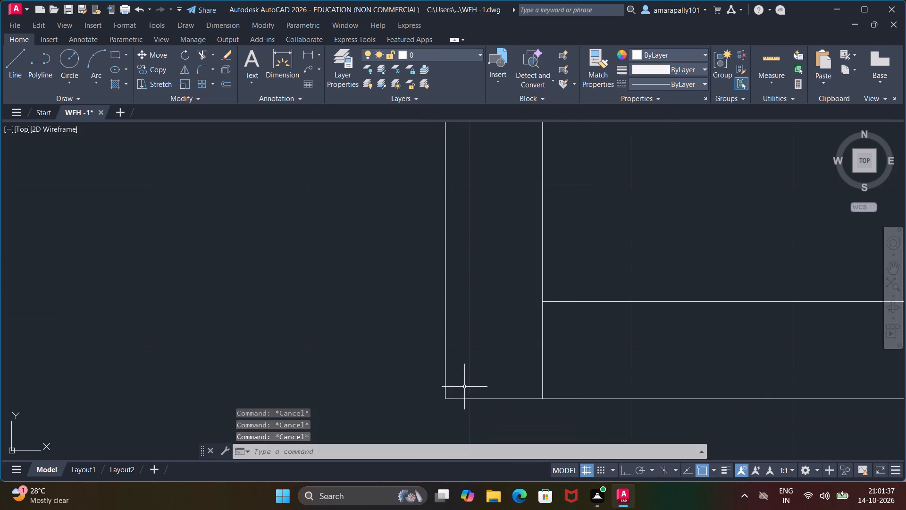
# Move the copied cross line 6" to the right along the wall below the stairs.
pyautogui.scroll(-4, 464, 386)
pyautogui.scroll(3, 477, 382)
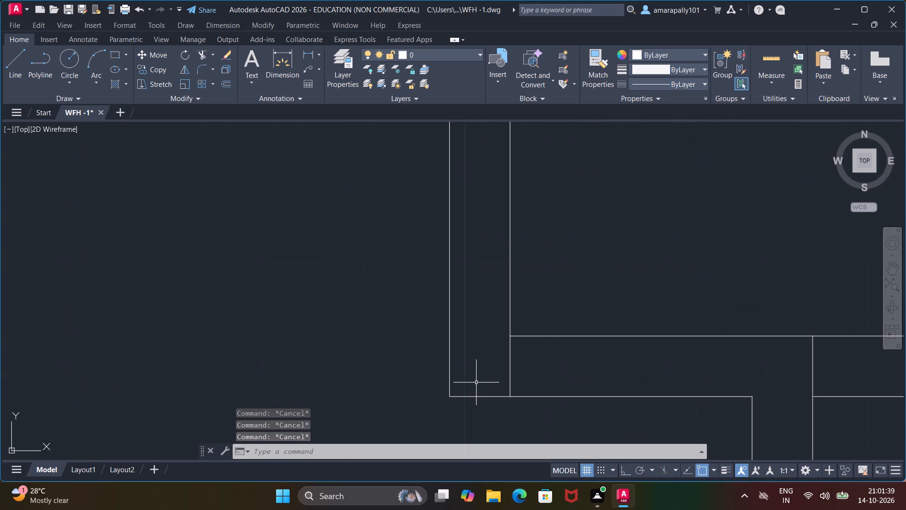
pyautogui.click(510, 383)
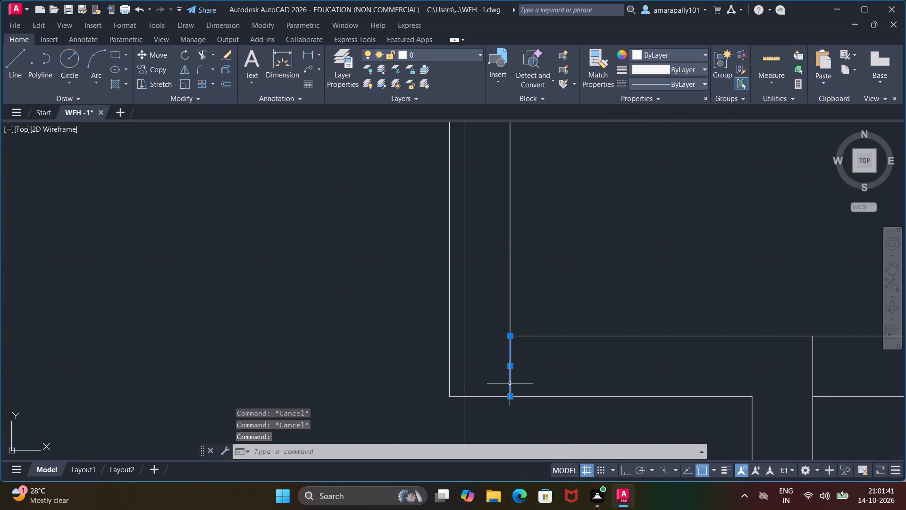
pyautogui.rightClick(510, 383)
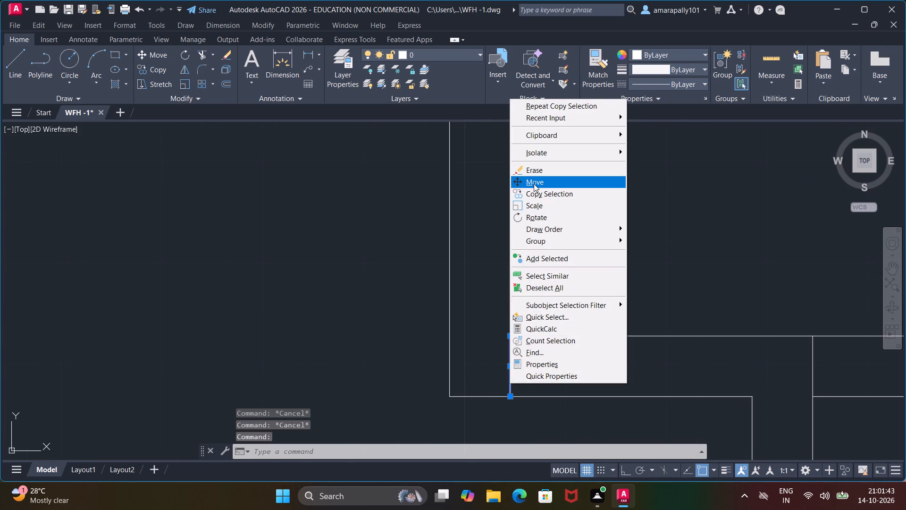
pyautogui.click(534, 184)
pyautogui.click(509, 399)
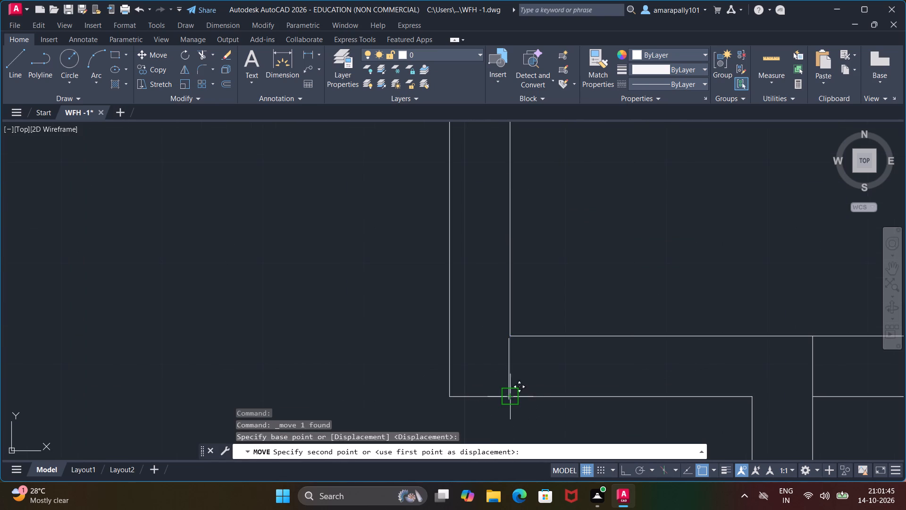
pyautogui.press('6')
pyautogui.hotkey('shift', '"')
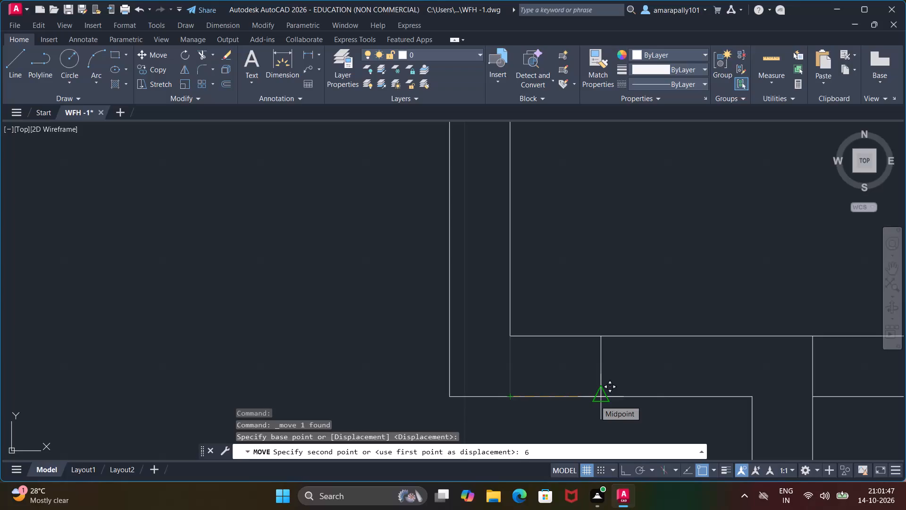
pyautogui.press('Return')
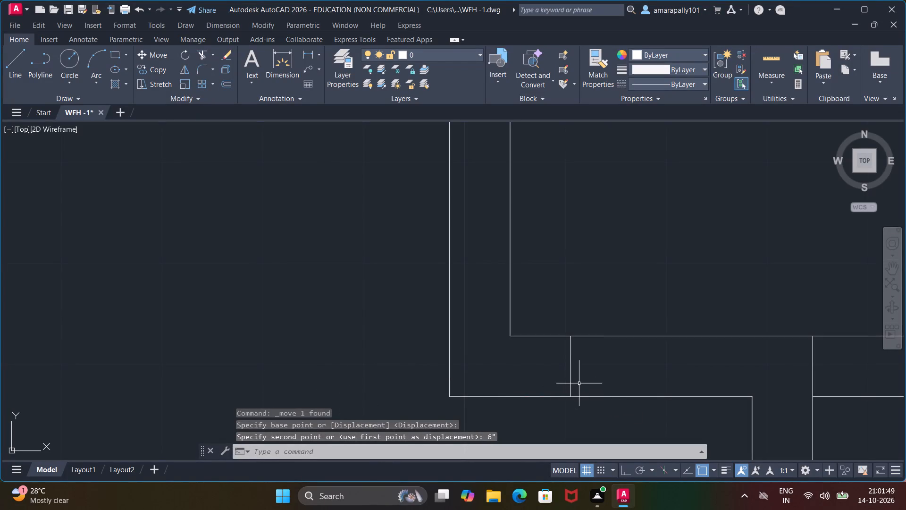
# Copy the moved cross line 1'6" horizontally to the left, past the stair partition's outer face.
pyautogui.click(570, 381)
pyautogui.rightClick(562, 377)
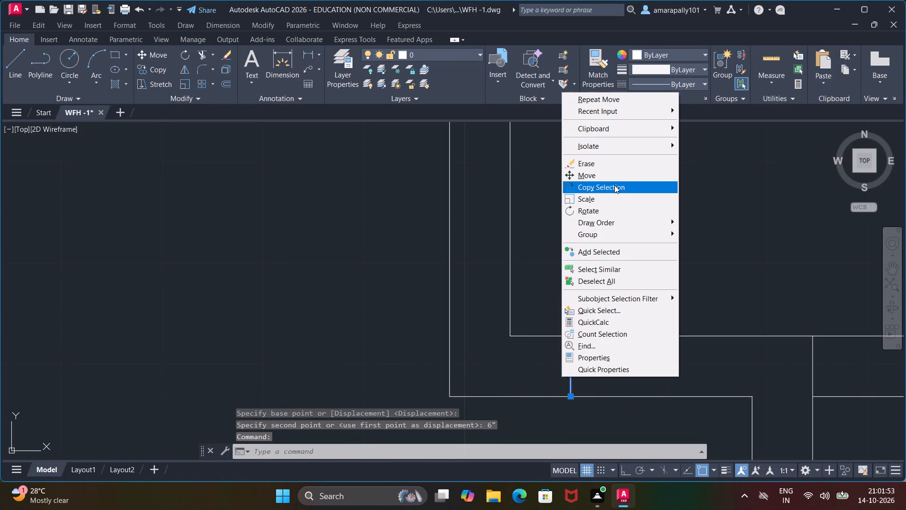
pyautogui.click(614, 185)
pyautogui.click(569, 400)
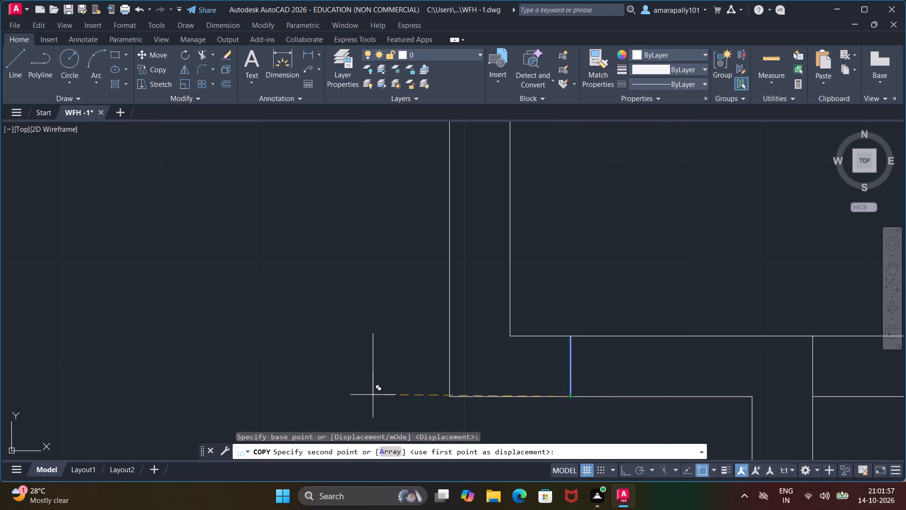
pyautogui.press('F8')
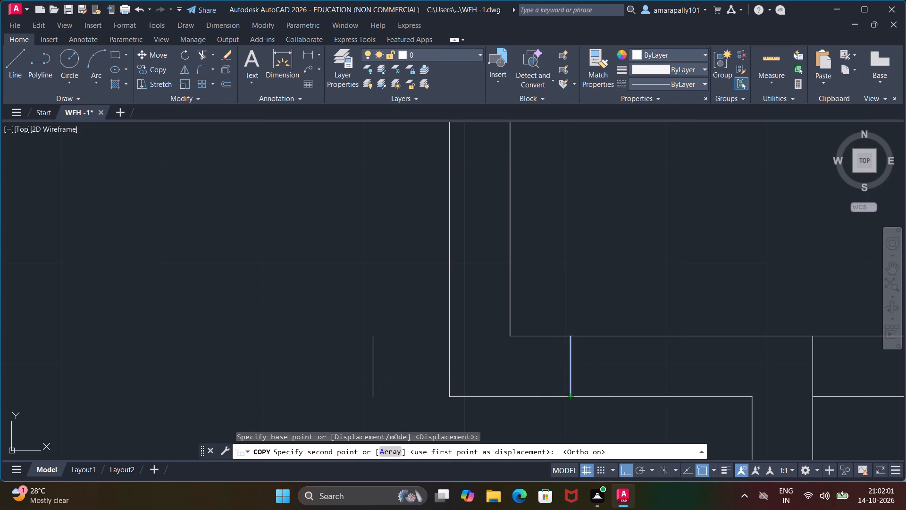
pyautogui.write('1\'6"')
pyautogui.press('Return')
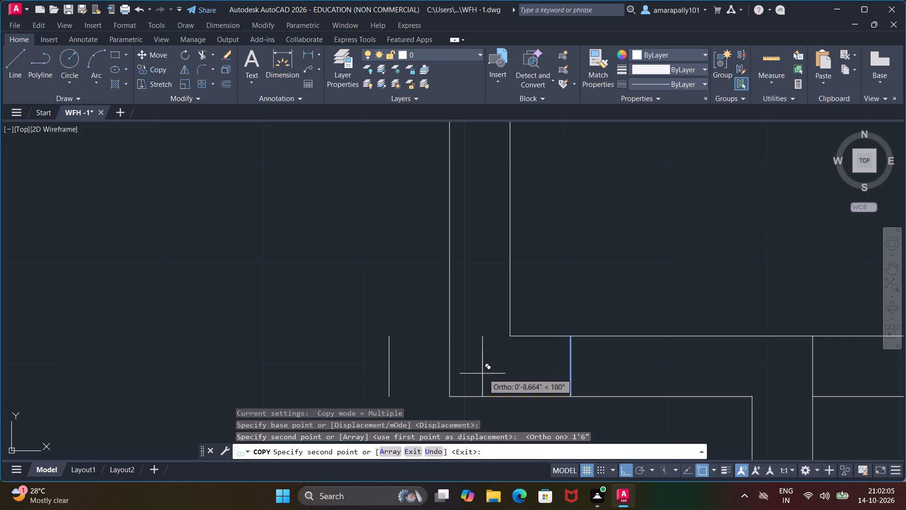
pyautogui.press('Escape')
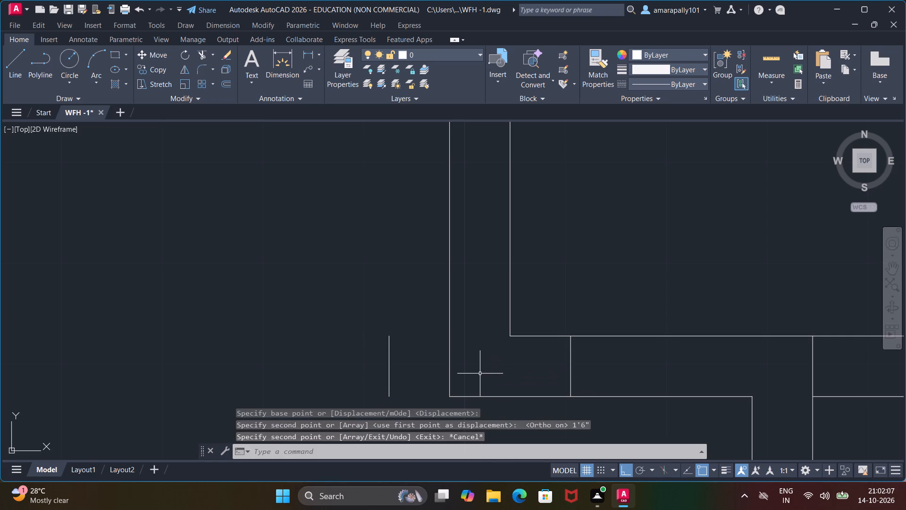
pyautogui.press('Escape')
pyautogui.press('Escape')
pyautogui.press('Escape')
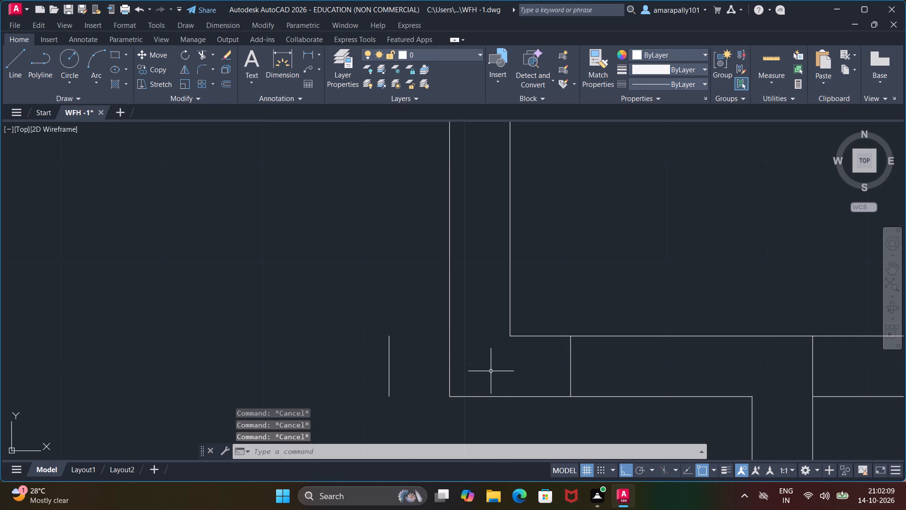
# Stretch both horizontal lines of the wall below the stairs left to the ends of the new cross line.
pyautogui.click(534, 336)
pyautogui.click(510, 335)
pyautogui.click(394, 340)
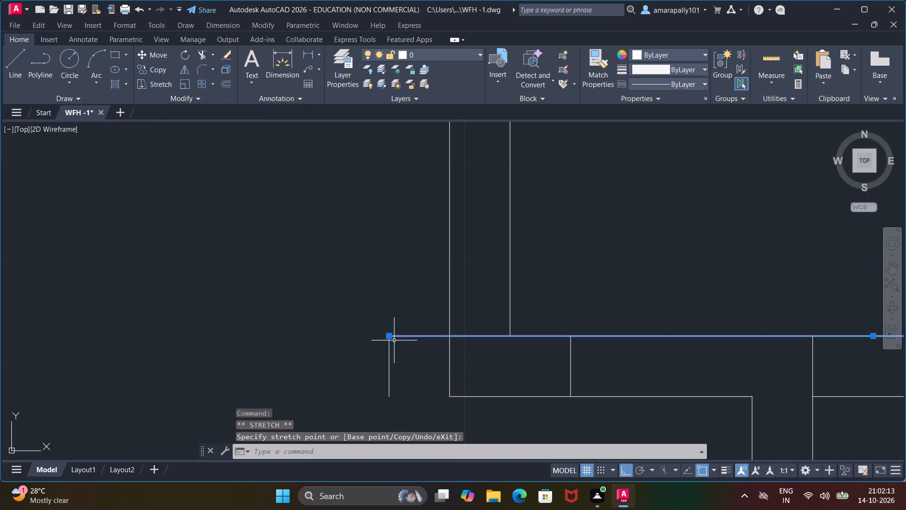
pyautogui.click(488, 397)
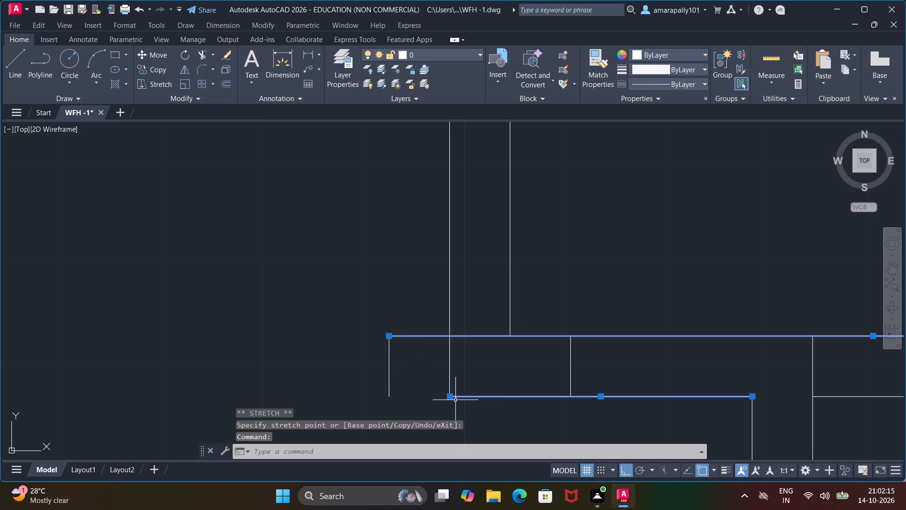
pyautogui.click(451, 396)
pyautogui.click(391, 398)
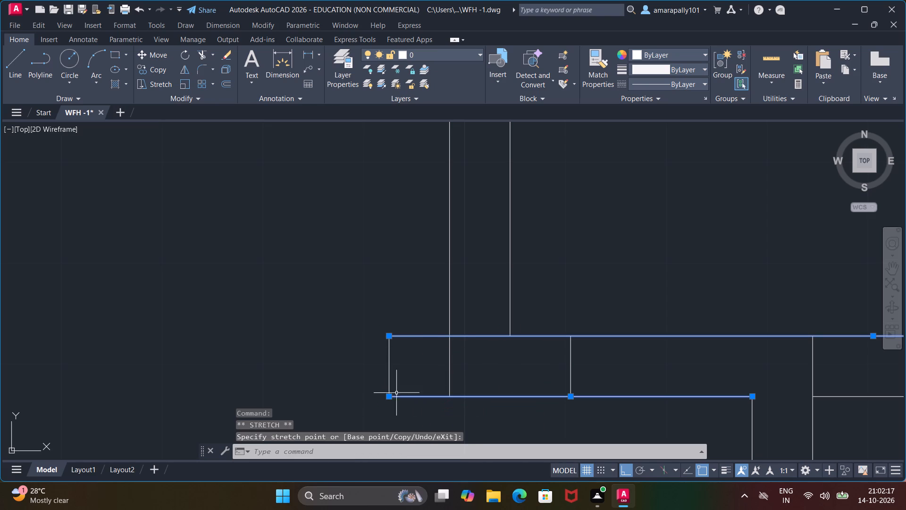
pyautogui.press('Escape')
pyautogui.press('Escape')
pyautogui.press('Escape')
pyautogui.press('Escape')
pyautogui.press('Escape')
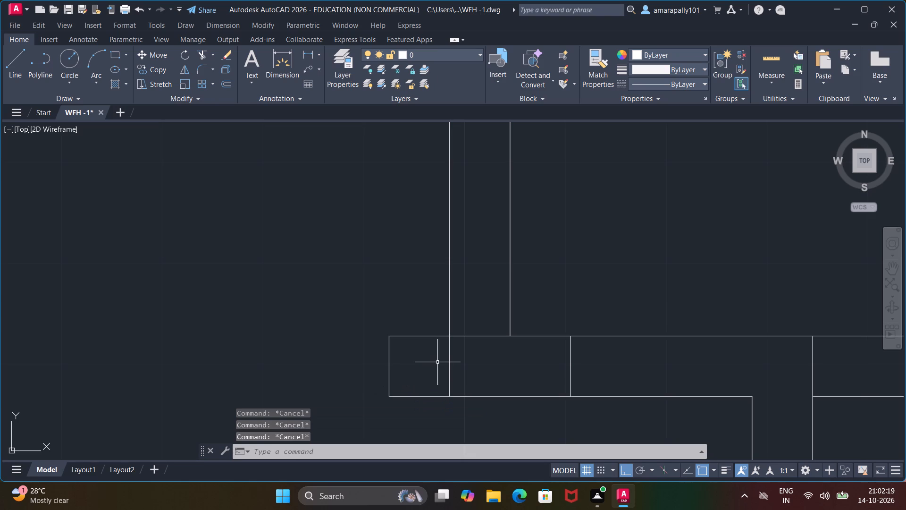
pyautogui.press('Escape')
# Trim the stair partition's outer line between the two horizontal lines of the wall below the stairs.
pyautogui.write('TR')
pyautogui.press('Return')
pyautogui.press('Return')
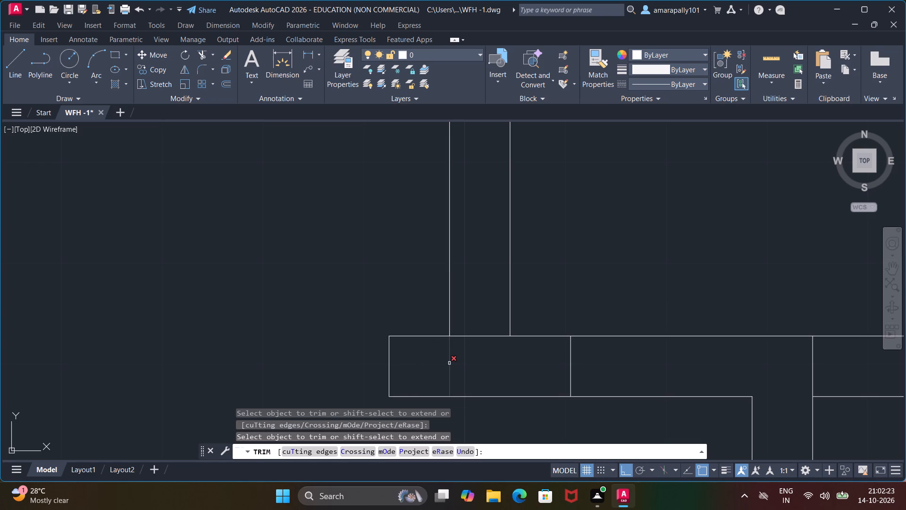
pyautogui.click(449, 363)
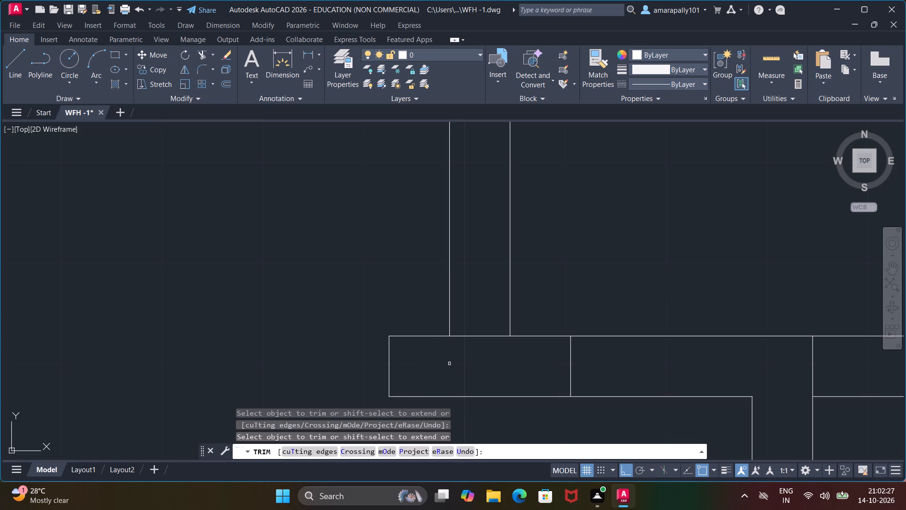
pyautogui.scroll(-3, 475, 340)
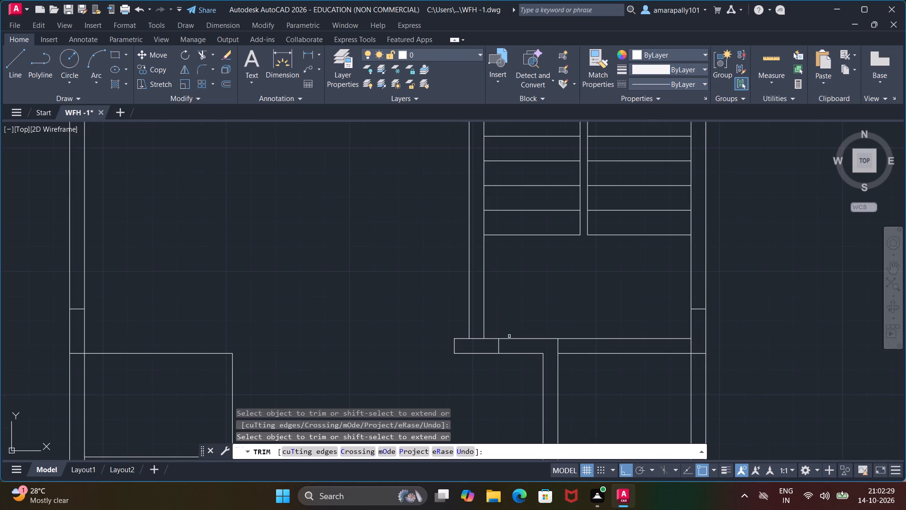
# Leave the Trim command and examine the whole plan, its stair and partition walls, and the spare outline below it.
pyautogui.scroll(-3, 512, 334)
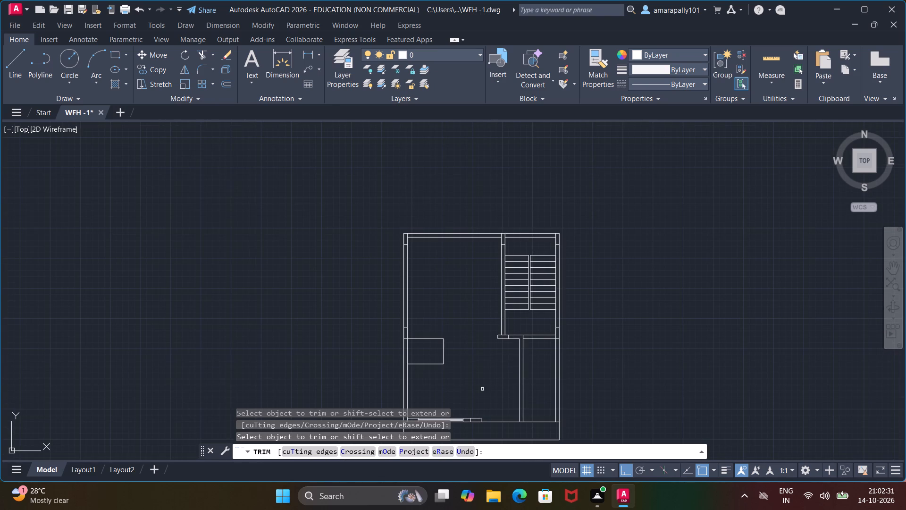
pyautogui.press('Escape')
pyautogui.press('Escape')
pyautogui.press('Escape')
pyautogui.press('Escape')
pyautogui.press('Escape')
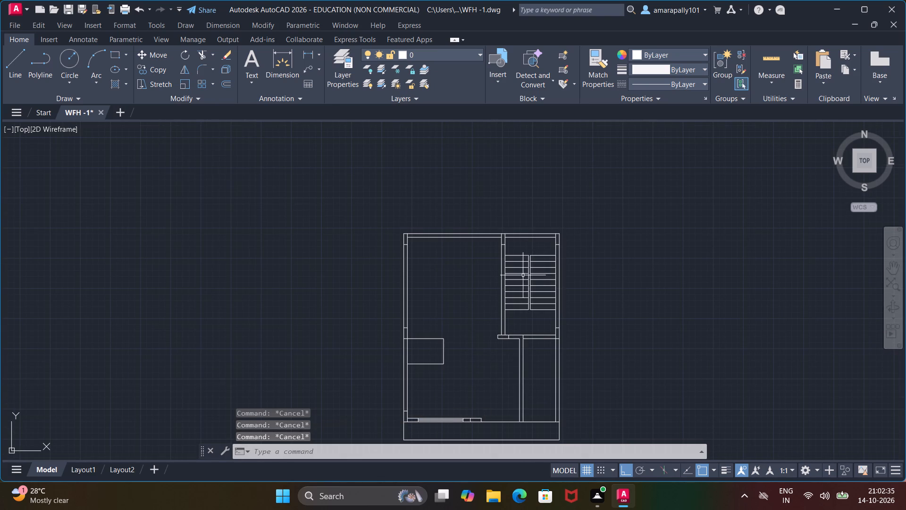
pyautogui.scroll(1, 513, 241)
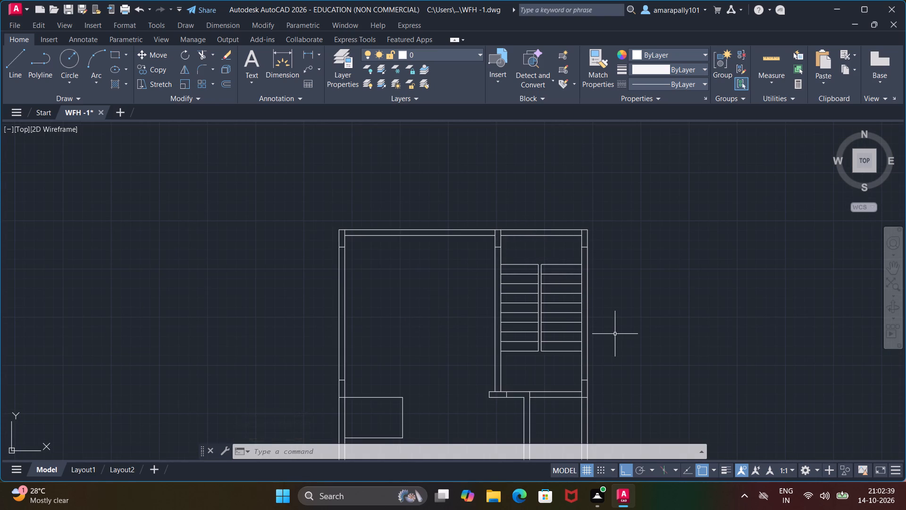
pyautogui.moveTo(614, 335); pyautogui.dragTo(617, 272, button='middle')
pyautogui.middleClick(617, 272)
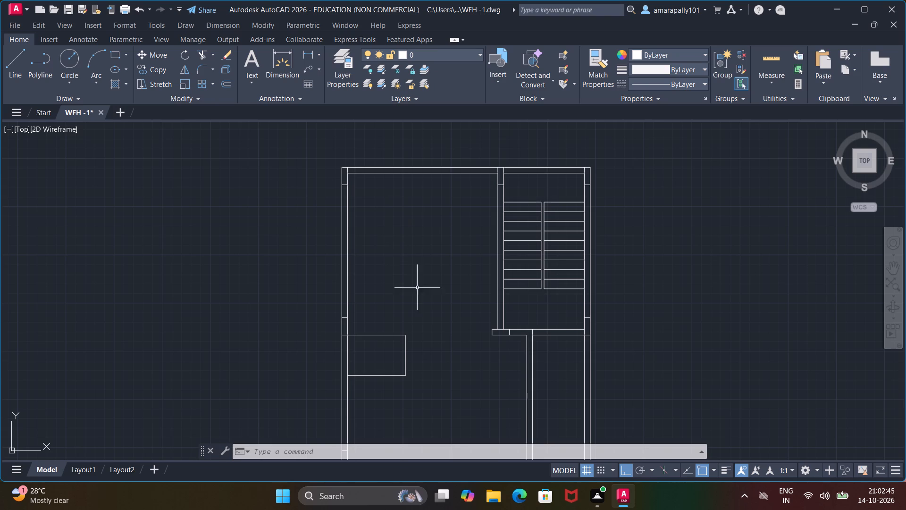
pyautogui.moveTo(423, 337); pyautogui.dragTo(448, 228, button='middle')
pyautogui.scroll(-2, 445, 238)
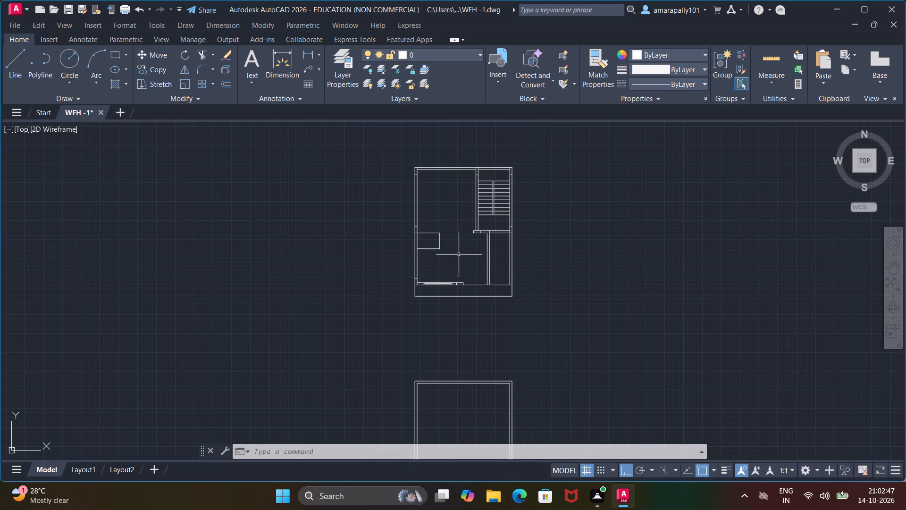
pyautogui.scroll(-1, 462, 260)
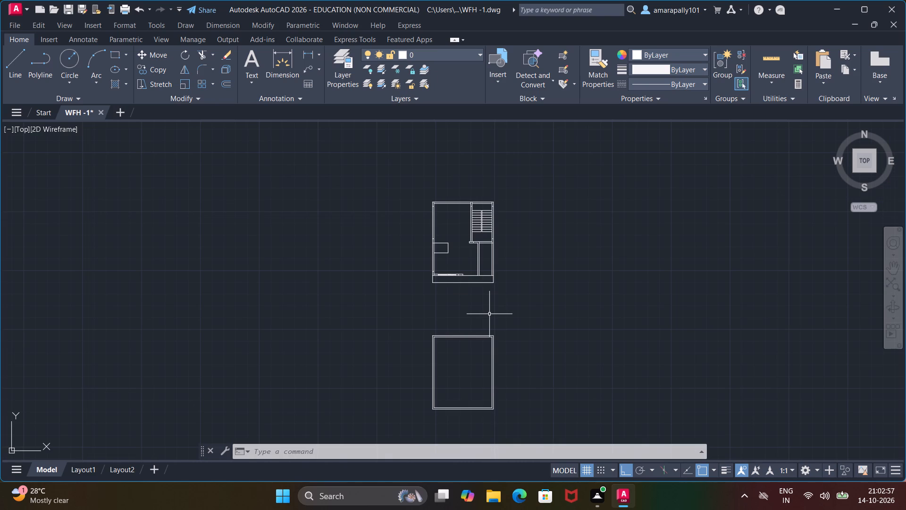
pyautogui.scroll(4, 436, 201)
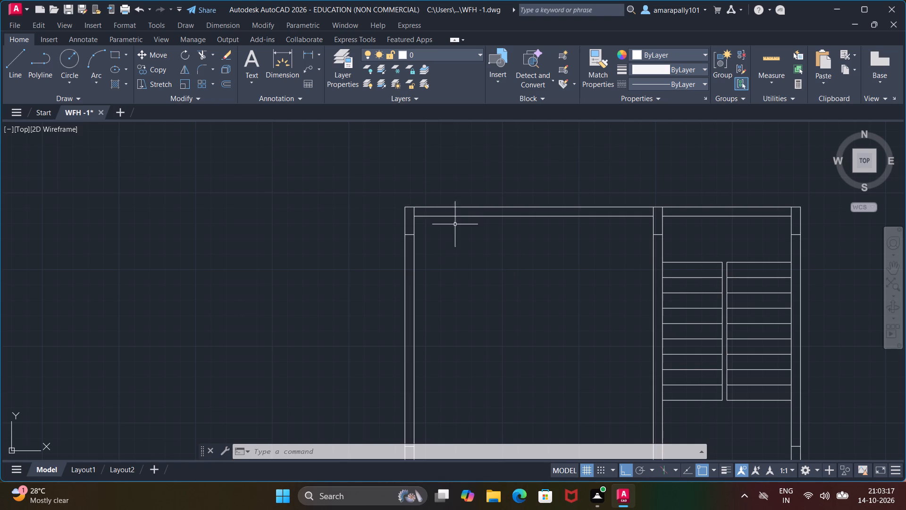
# Erase the empty double-line outline below the plan.
pyautogui.scroll(-4, 464, 226)
pyautogui.moveTo(440, 306); pyautogui.dragTo(430, 296, button='middle')
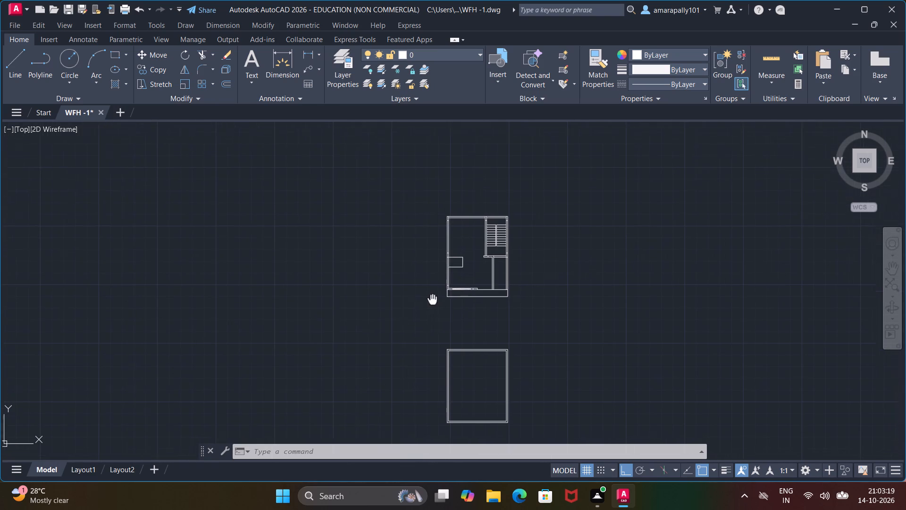
pyautogui.moveTo(430, 296); pyautogui.dragTo(402, 218, button='middle')
pyautogui.moveTo(397, 225); pyautogui.dragTo(309, 302)
pyautogui.press('Delete')
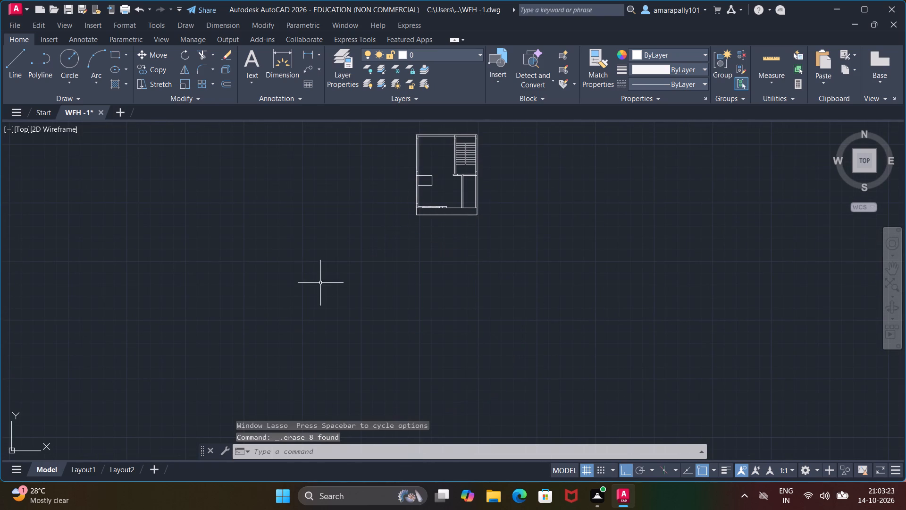
# Copy the short cross line near the bottom of the left outer wall horizontally onto the right outer wall.
pyautogui.moveTo(335, 250); pyautogui.dragTo(354, 408, button='middle')
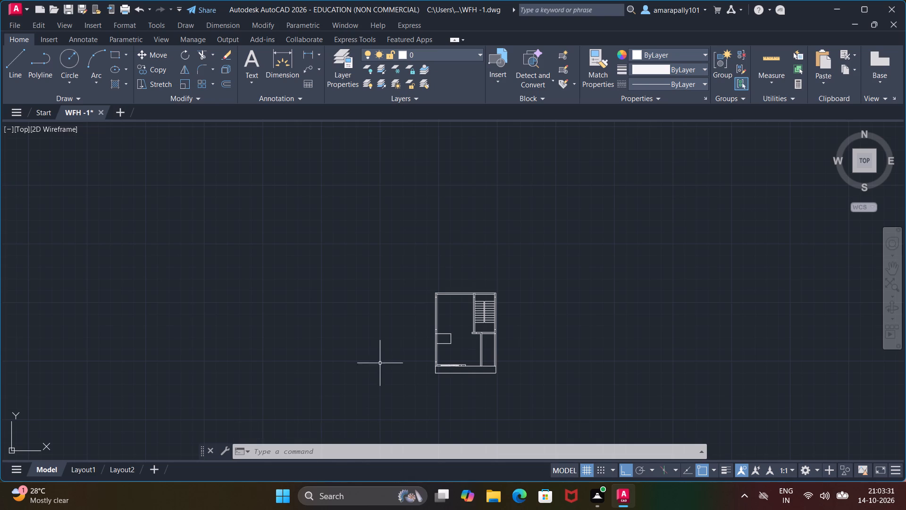
pyautogui.scroll(2, 446, 369)
pyautogui.scroll(4, 507, 366)
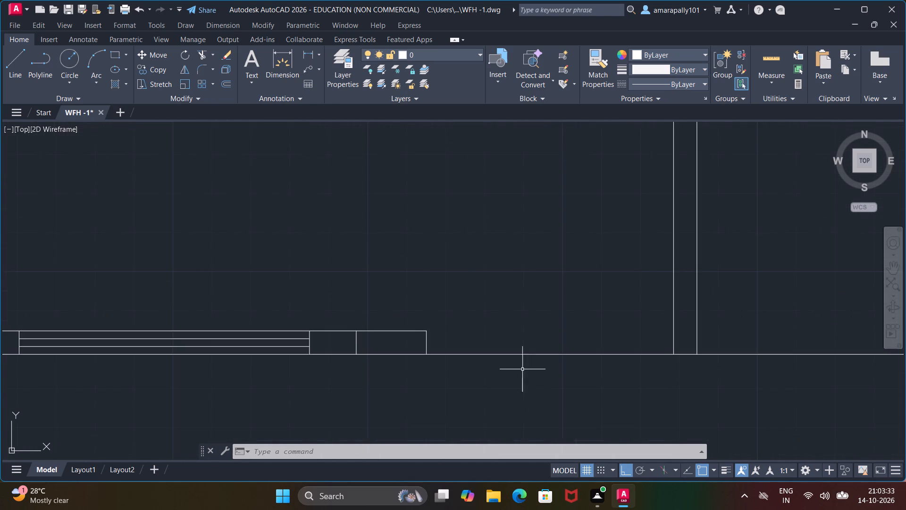
pyautogui.moveTo(549, 382); pyautogui.dragTo(480, 302, button='middle')
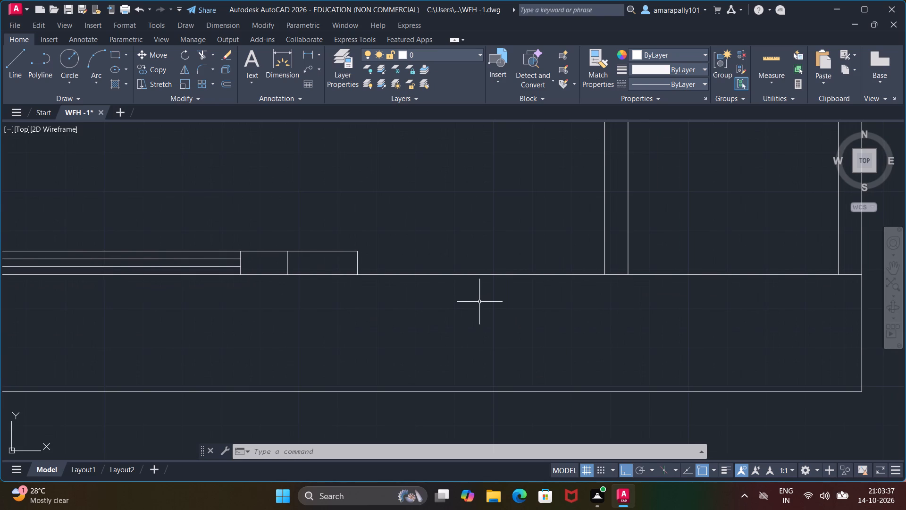
pyautogui.scroll(-3, 590, 212)
pyautogui.moveTo(632, 191); pyautogui.dragTo(589, 245, button='middle')
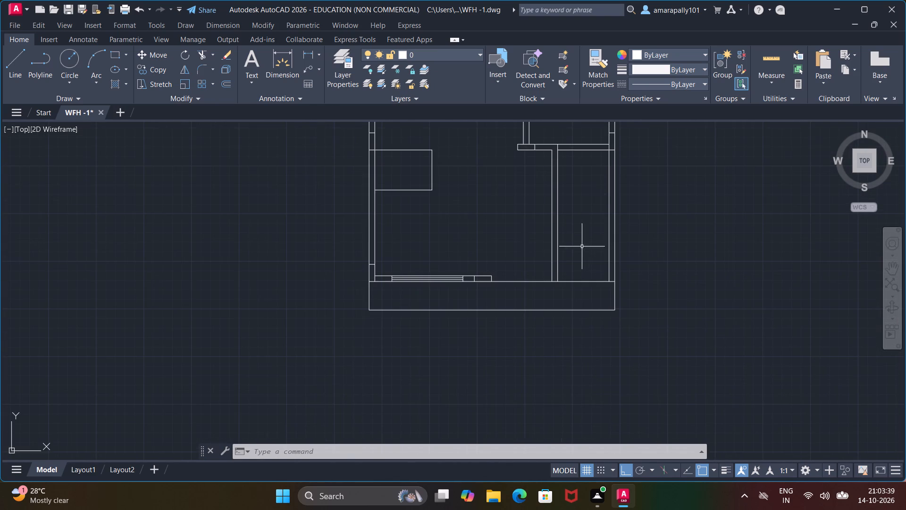
pyautogui.scroll(3, 368, 283)
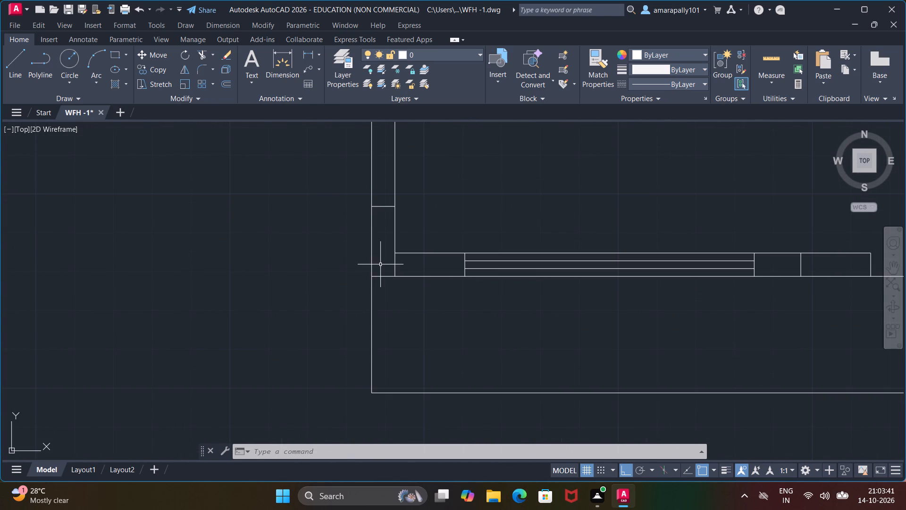
pyautogui.scroll(-4, 377, 266)
pyautogui.scroll(2, 371, 262)
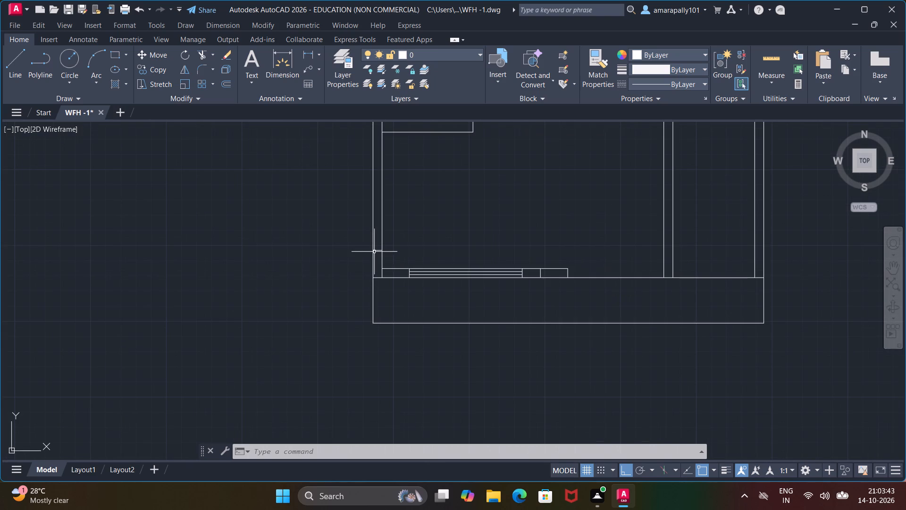
pyautogui.click(376, 251)
pyautogui.rightClick(376, 251)
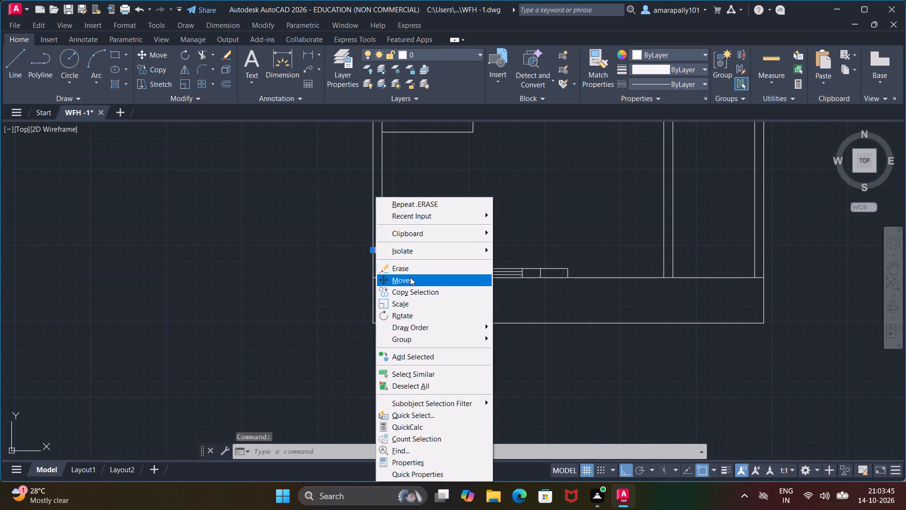
pyautogui.click(412, 288)
pyautogui.click(386, 250)
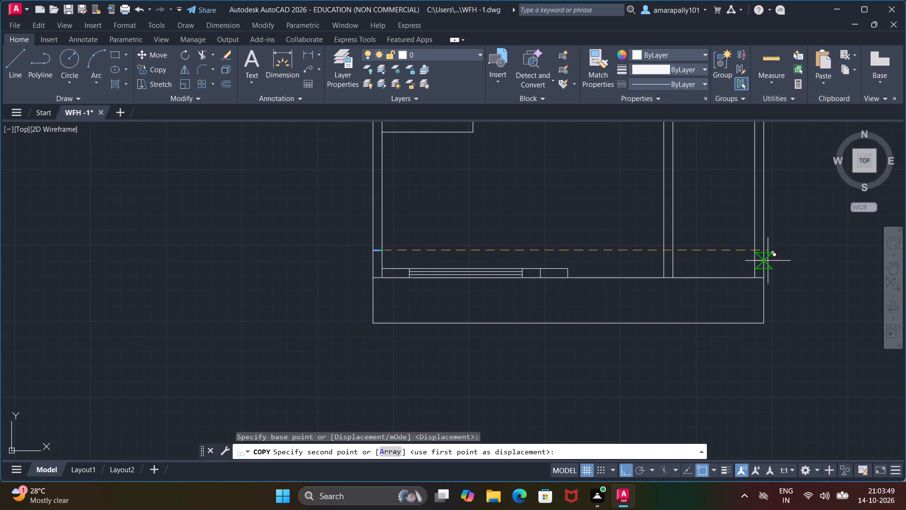
pyautogui.scroll(5, 768, 261)
pyautogui.click(724, 157)
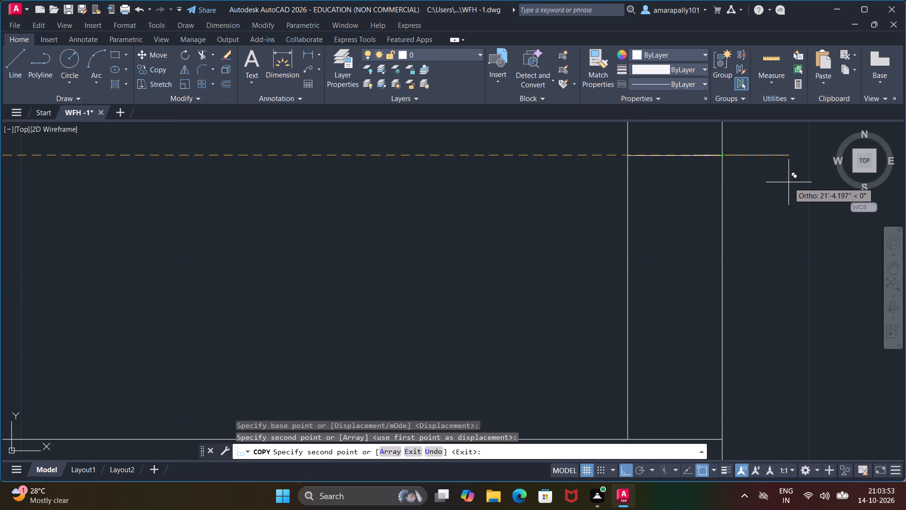
pyautogui.press('Escape')
pyautogui.press('Escape')
pyautogui.press('Escape')
pyautogui.press('Escape')
pyautogui.press('Escape')
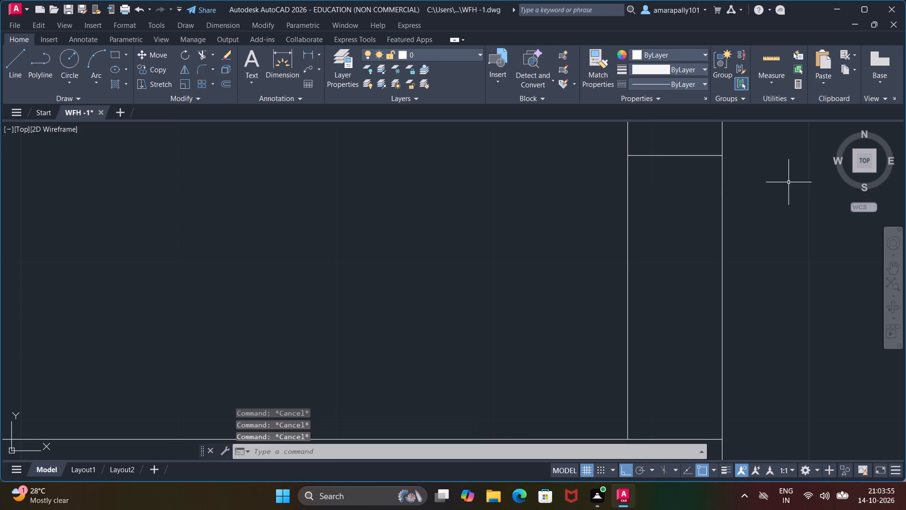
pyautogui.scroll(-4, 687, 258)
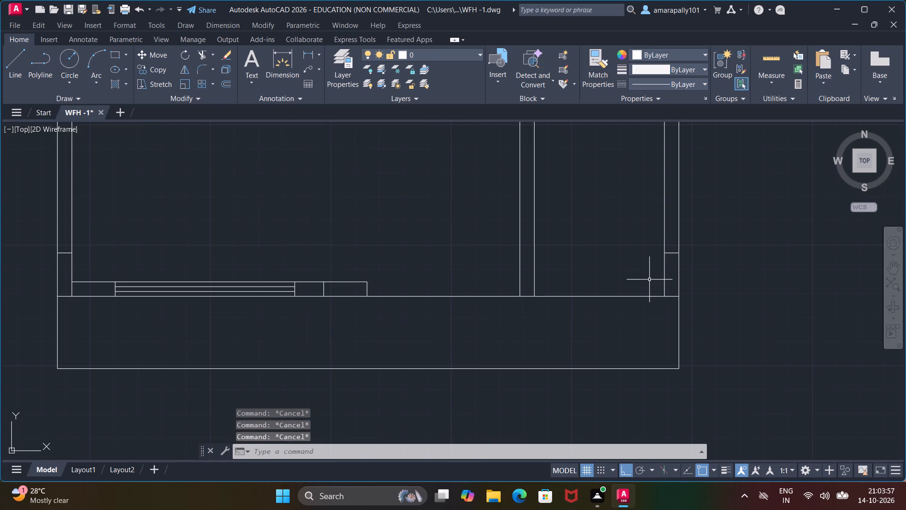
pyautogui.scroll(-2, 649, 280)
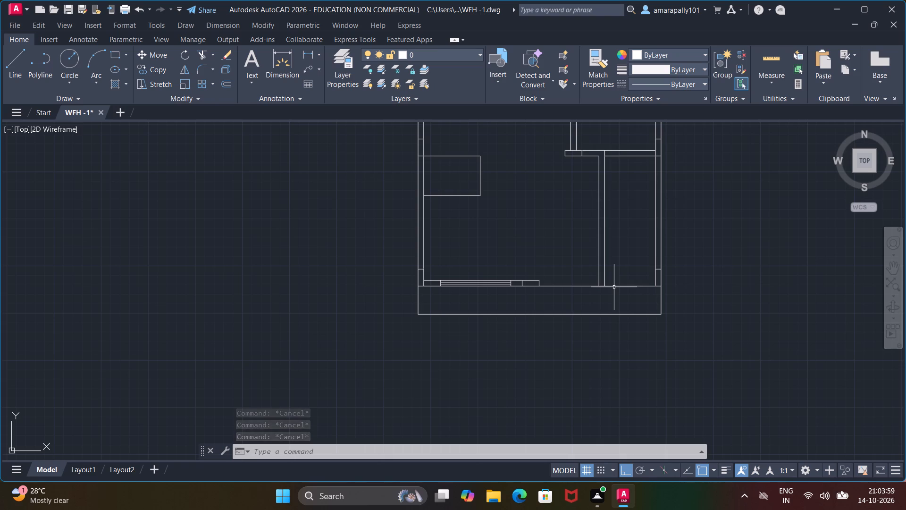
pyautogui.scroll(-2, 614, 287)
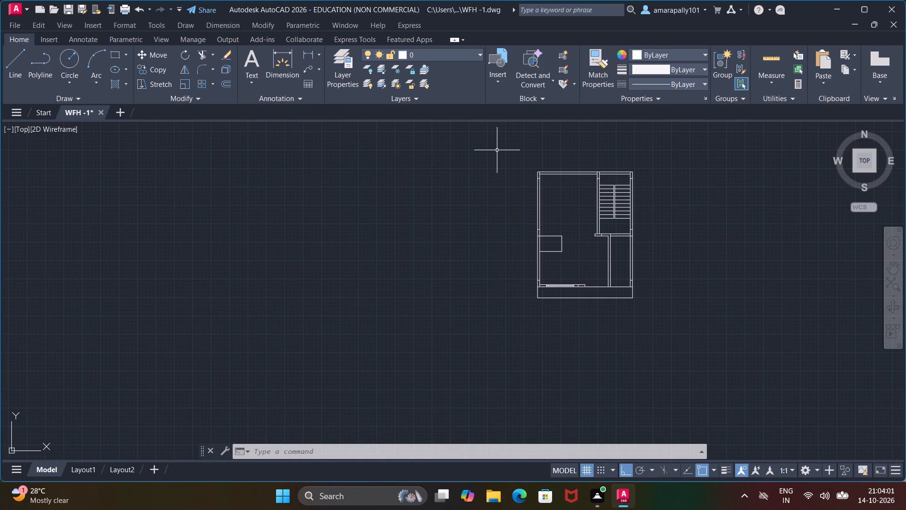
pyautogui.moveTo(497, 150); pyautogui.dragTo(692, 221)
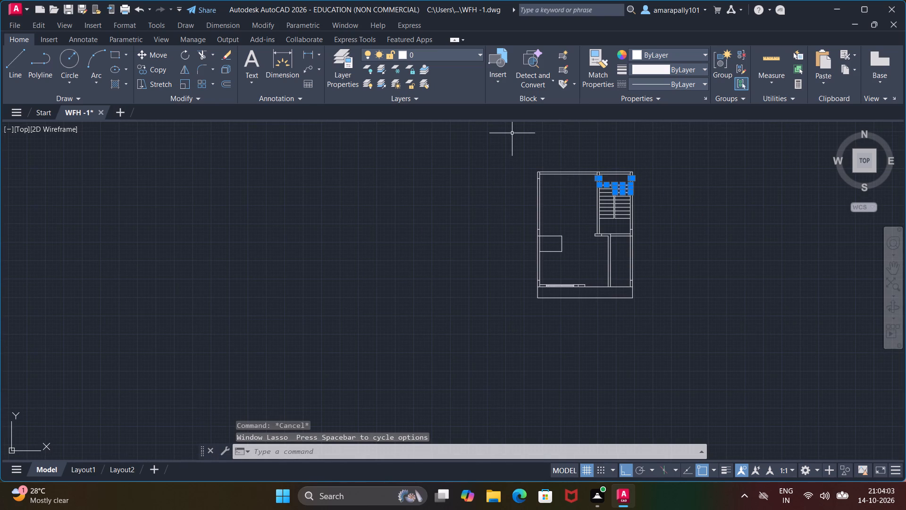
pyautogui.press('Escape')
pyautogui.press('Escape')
# Copy the entire plan straight down about 47'2", using its lower-left corner as the base point.
pyautogui.click(511, 133)
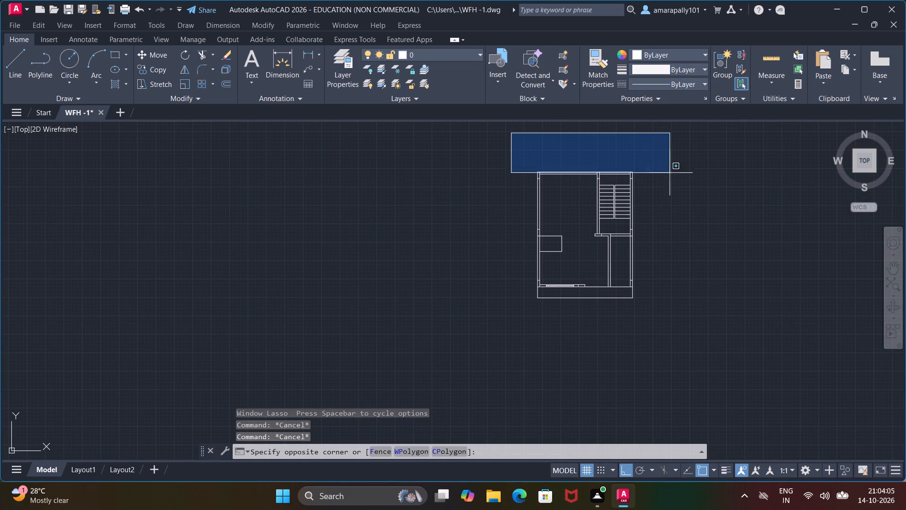
pyautogui.click(648, 331)
pyautogui.rightClick(614, 341)
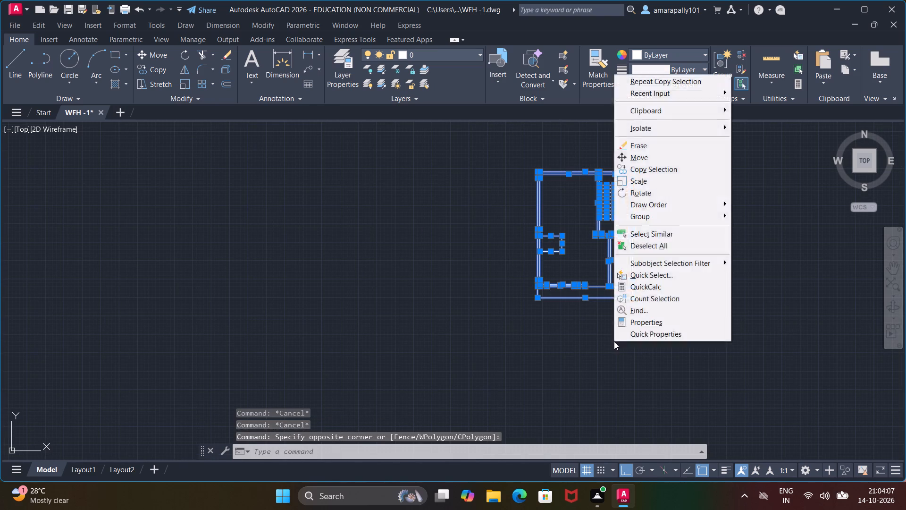
pyautogui.click(661, 169)
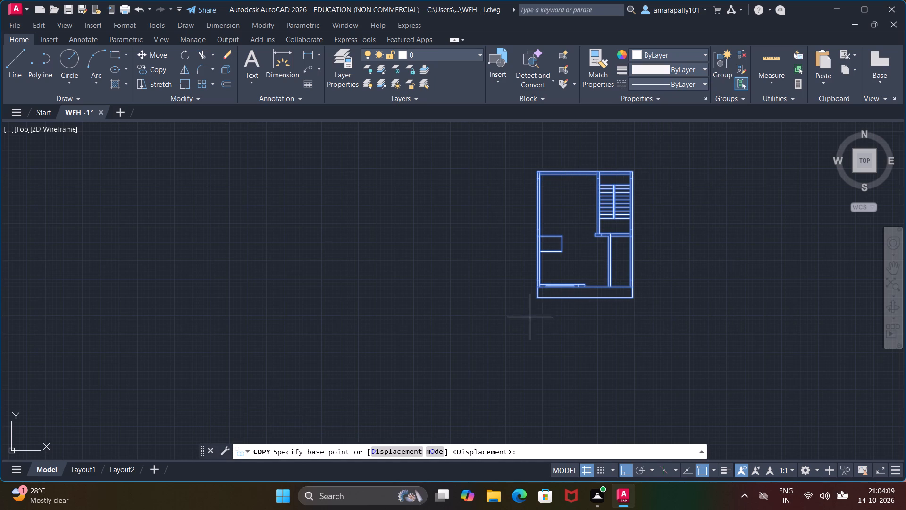
pyautogui.click(537, 302)
pyautogui.moveTo(524, 435); pyautogui.dragTo(455, 313, button='middle')
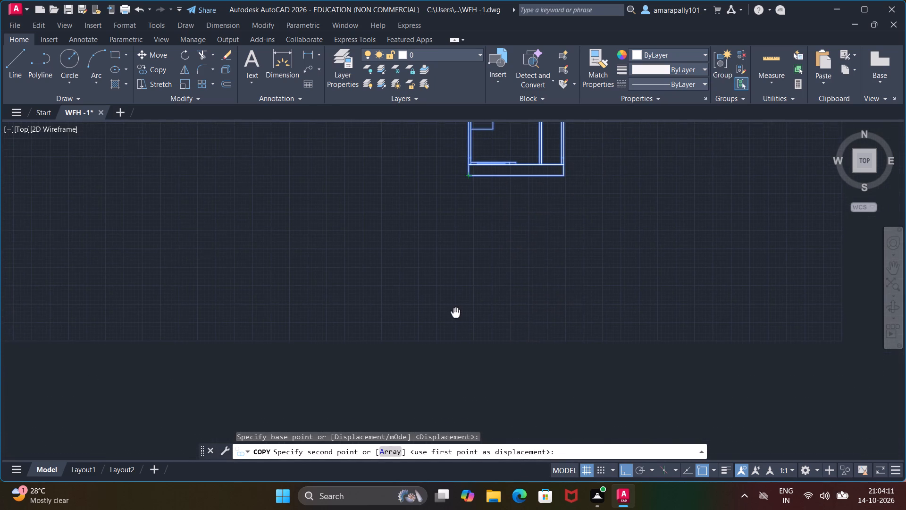
pyautogui.moveTo(455, 313); pyautogui.dragTo(455, 312, button='middle')
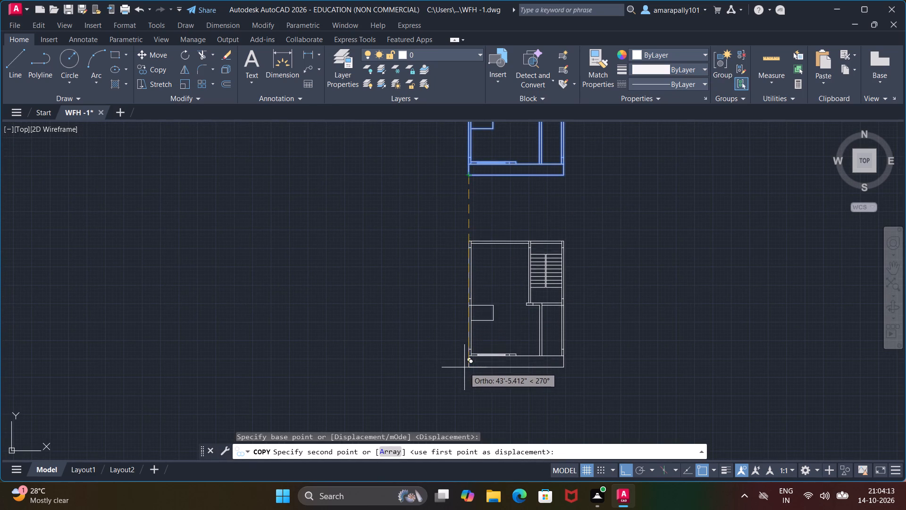
pyautogui.scroll(-2, 466, 367)
pyautogui.moveTo(466, 367); pyautogui.dragTo(474, 306, button='middle')
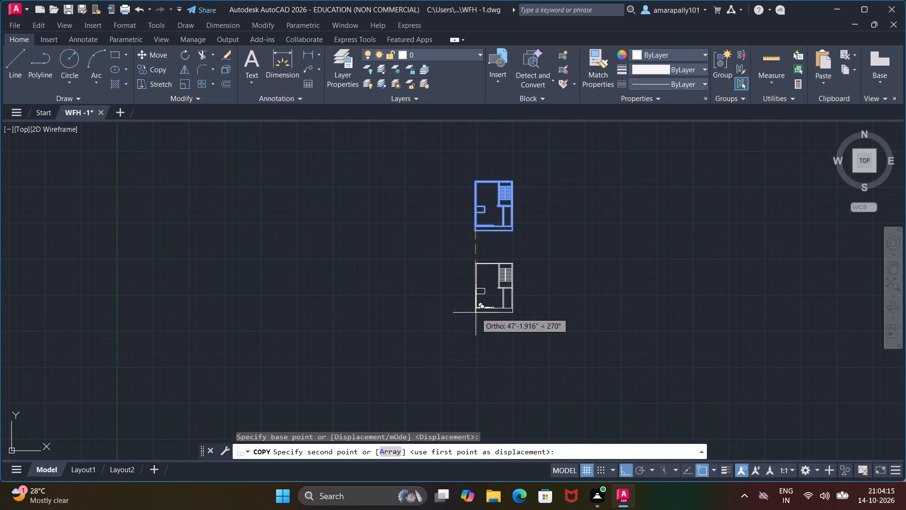
pyautogui.click(476, 313)
pyautogui.press('Escape')
pyautogui.press('Escape')
pyautogui.press('Escape')
pyautogui.press('Escape')
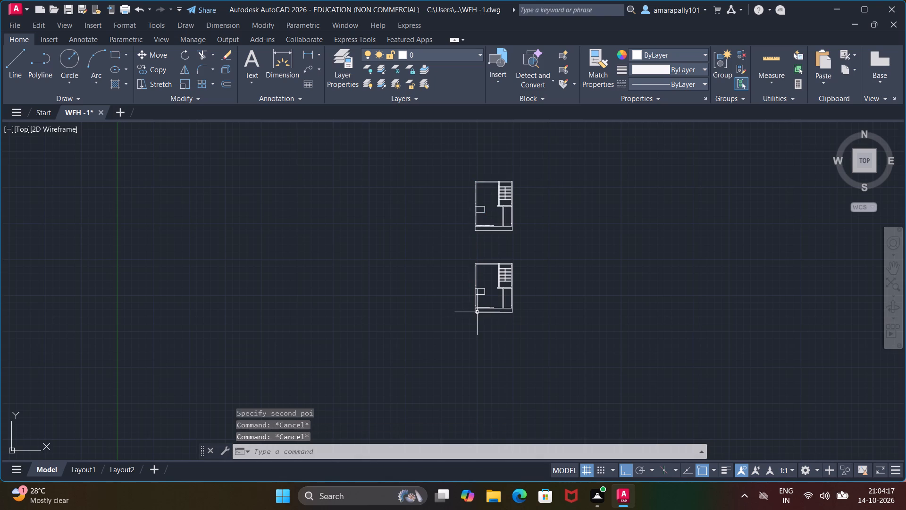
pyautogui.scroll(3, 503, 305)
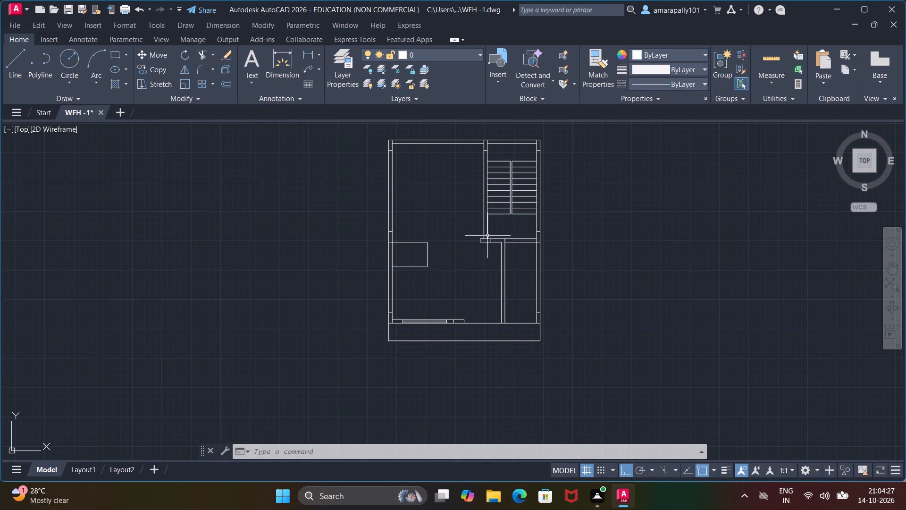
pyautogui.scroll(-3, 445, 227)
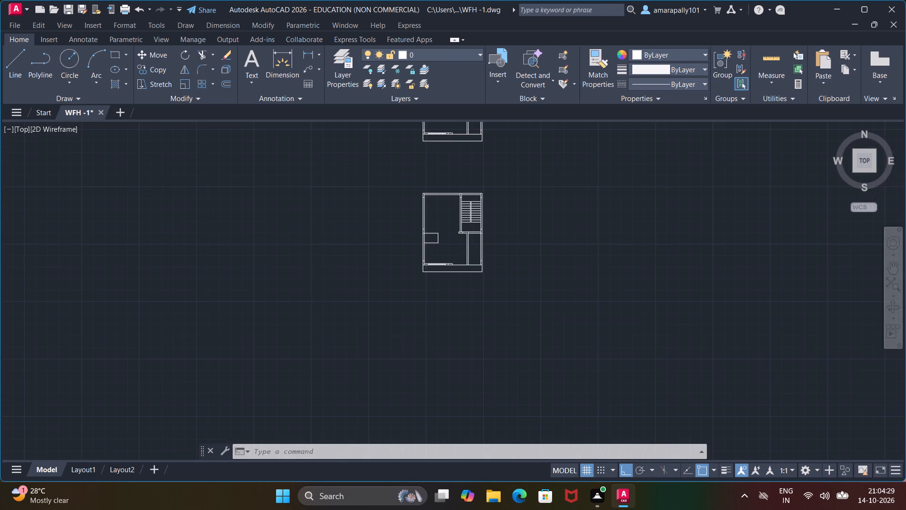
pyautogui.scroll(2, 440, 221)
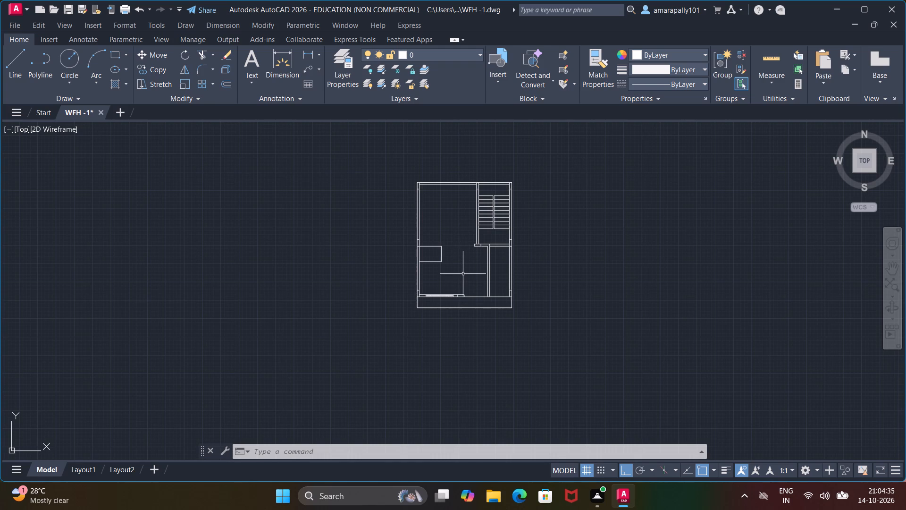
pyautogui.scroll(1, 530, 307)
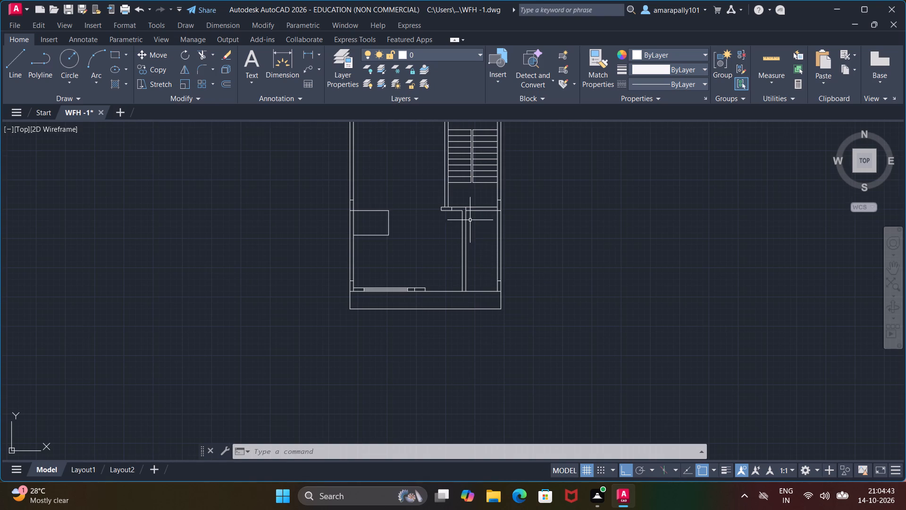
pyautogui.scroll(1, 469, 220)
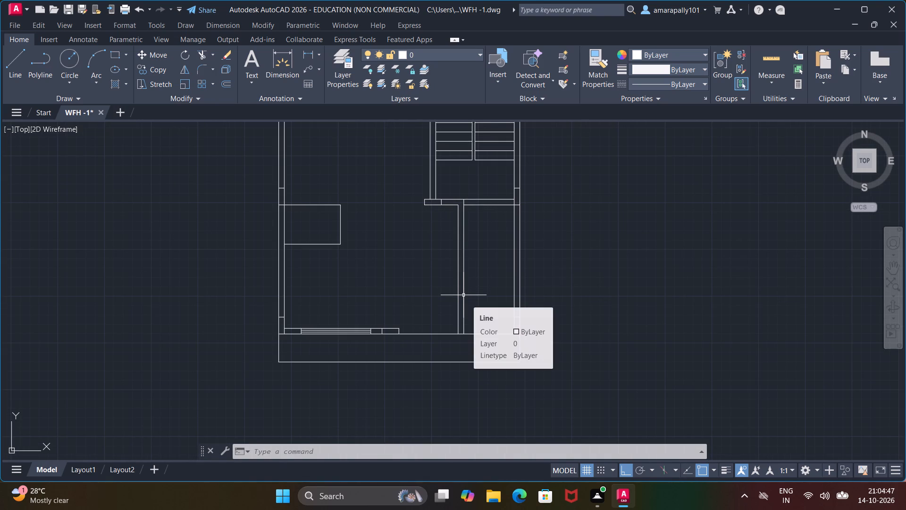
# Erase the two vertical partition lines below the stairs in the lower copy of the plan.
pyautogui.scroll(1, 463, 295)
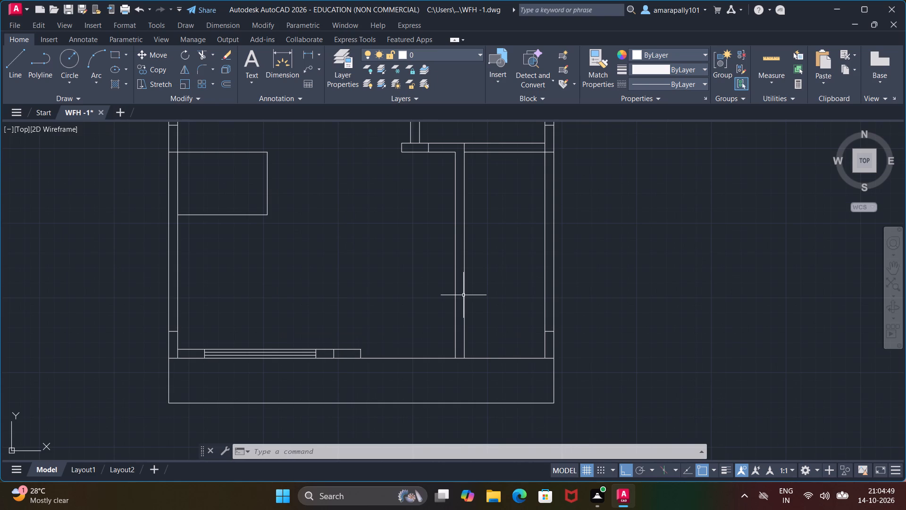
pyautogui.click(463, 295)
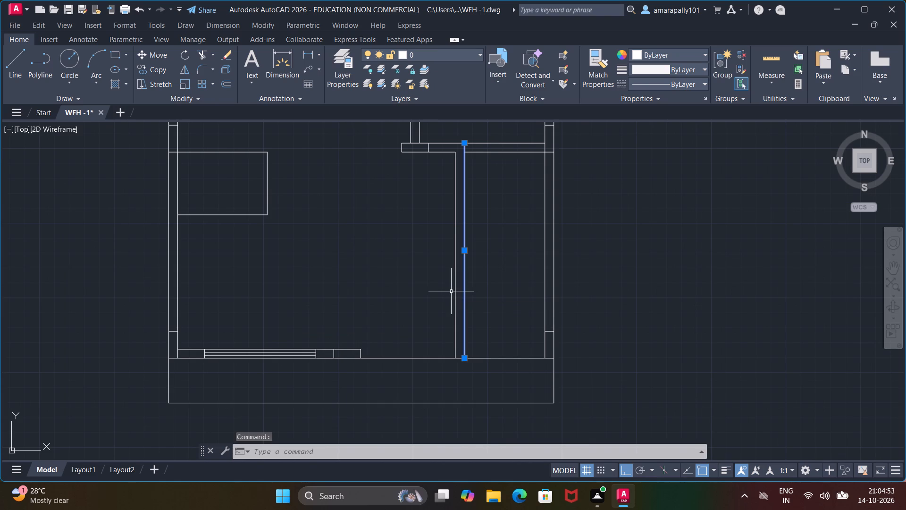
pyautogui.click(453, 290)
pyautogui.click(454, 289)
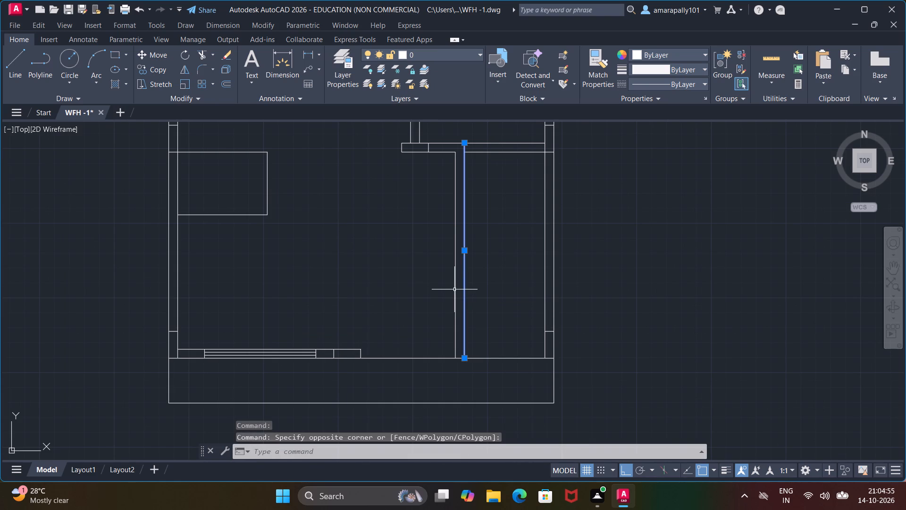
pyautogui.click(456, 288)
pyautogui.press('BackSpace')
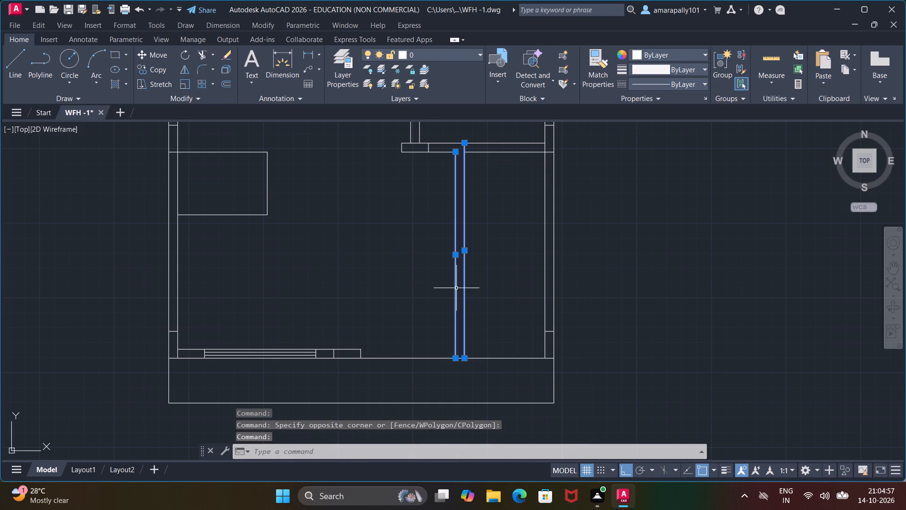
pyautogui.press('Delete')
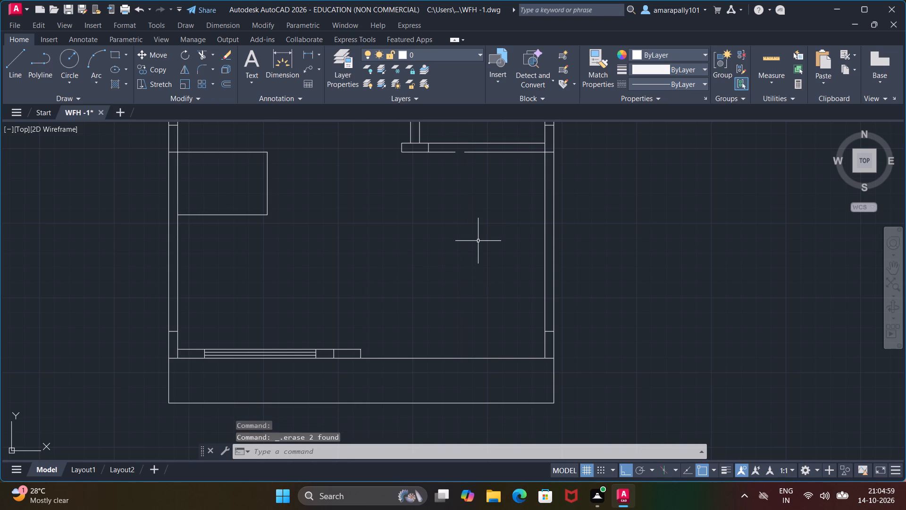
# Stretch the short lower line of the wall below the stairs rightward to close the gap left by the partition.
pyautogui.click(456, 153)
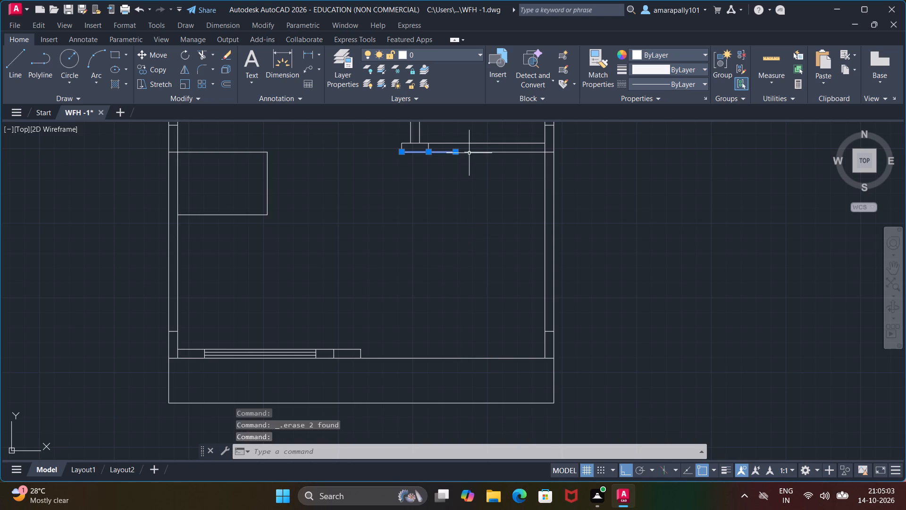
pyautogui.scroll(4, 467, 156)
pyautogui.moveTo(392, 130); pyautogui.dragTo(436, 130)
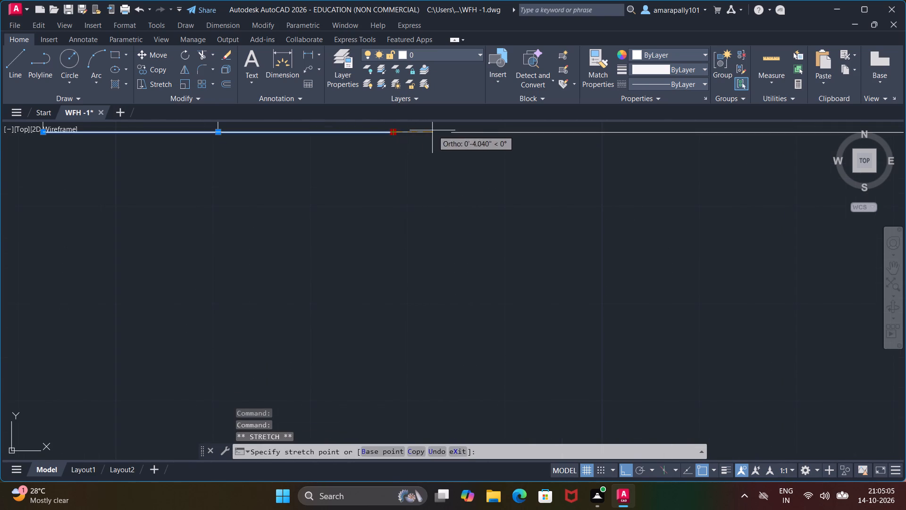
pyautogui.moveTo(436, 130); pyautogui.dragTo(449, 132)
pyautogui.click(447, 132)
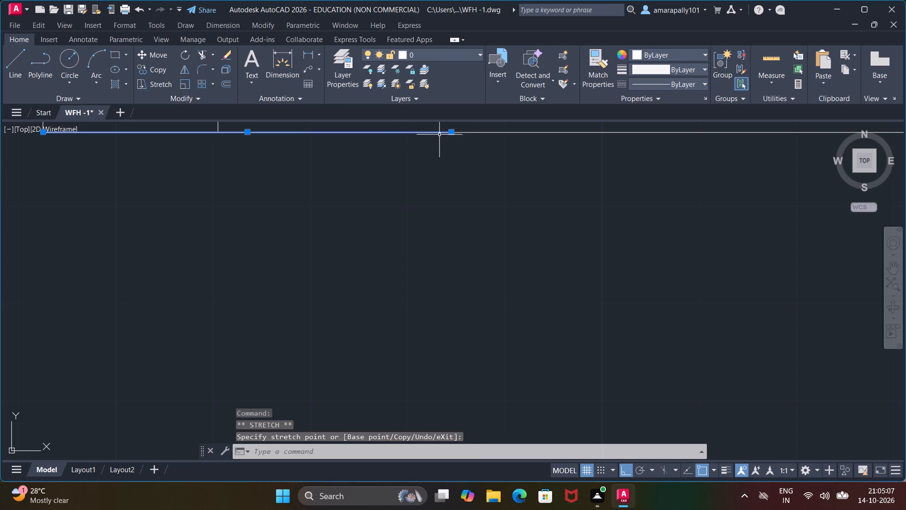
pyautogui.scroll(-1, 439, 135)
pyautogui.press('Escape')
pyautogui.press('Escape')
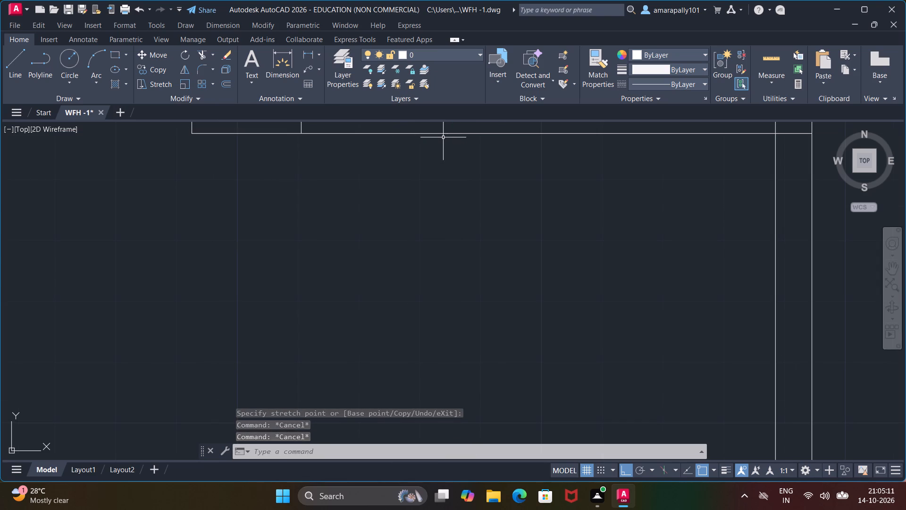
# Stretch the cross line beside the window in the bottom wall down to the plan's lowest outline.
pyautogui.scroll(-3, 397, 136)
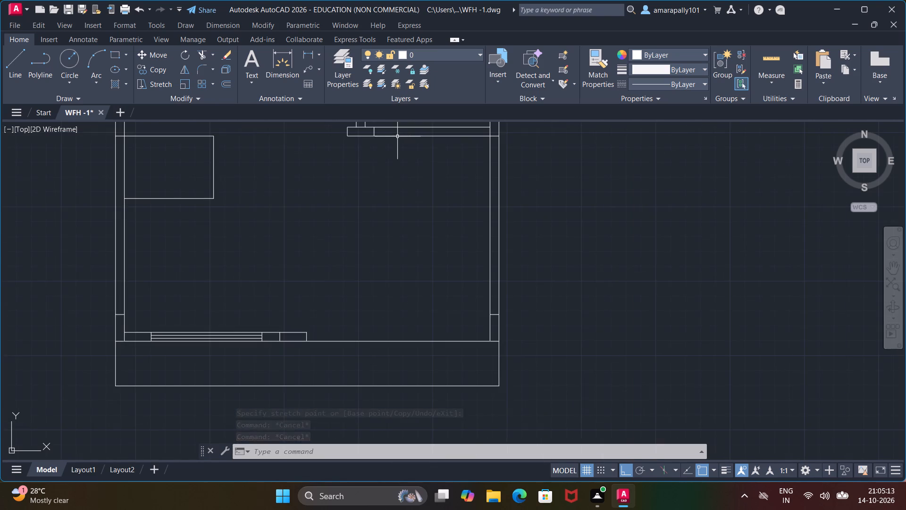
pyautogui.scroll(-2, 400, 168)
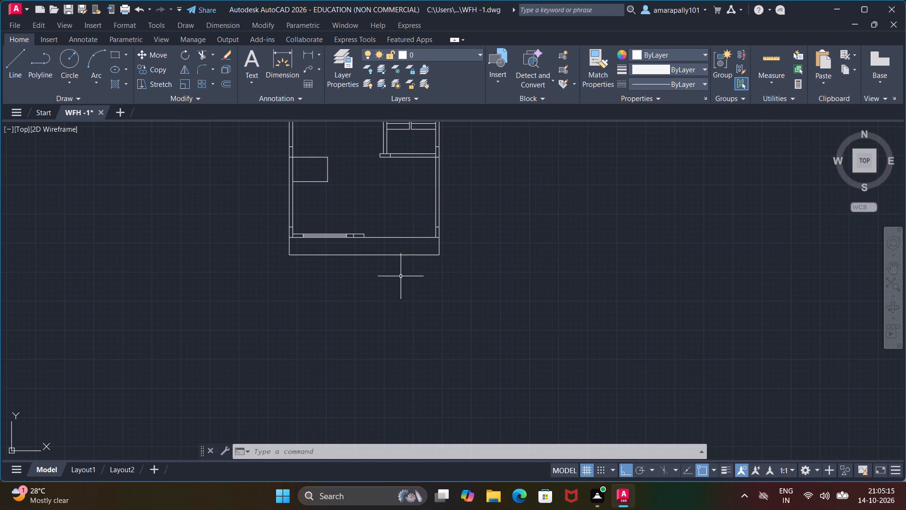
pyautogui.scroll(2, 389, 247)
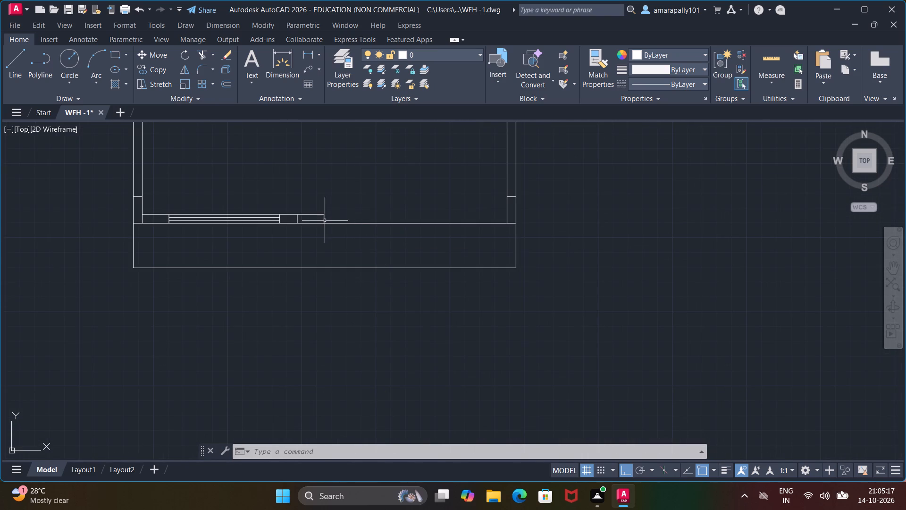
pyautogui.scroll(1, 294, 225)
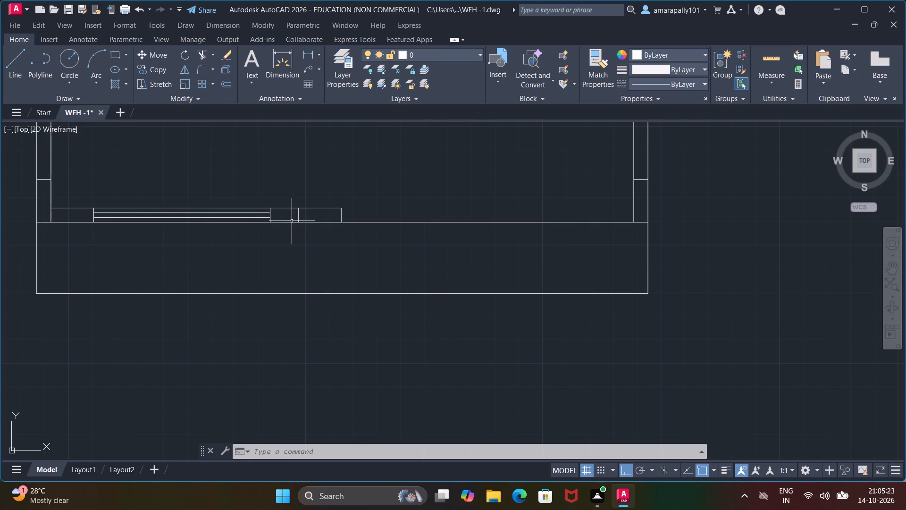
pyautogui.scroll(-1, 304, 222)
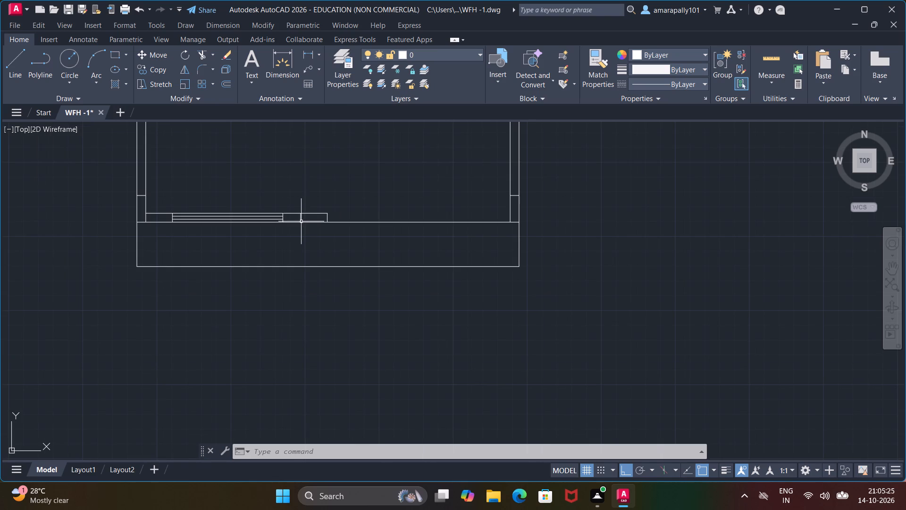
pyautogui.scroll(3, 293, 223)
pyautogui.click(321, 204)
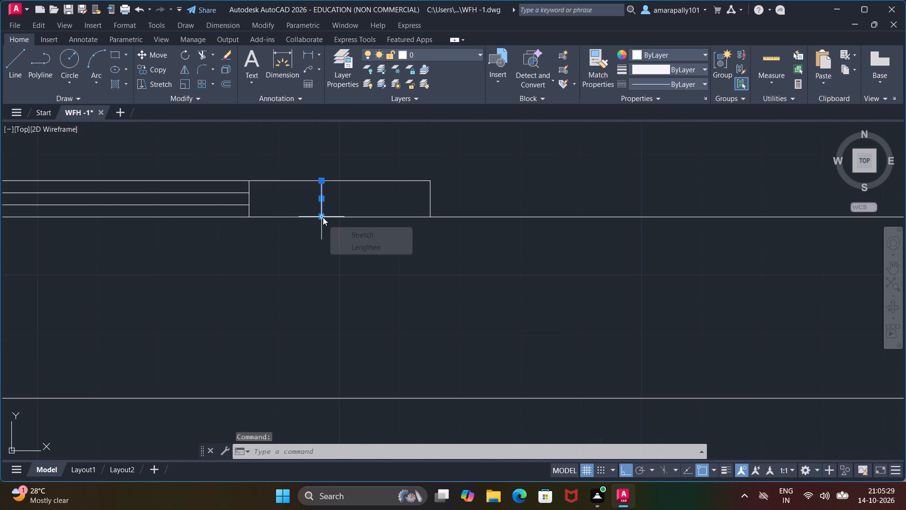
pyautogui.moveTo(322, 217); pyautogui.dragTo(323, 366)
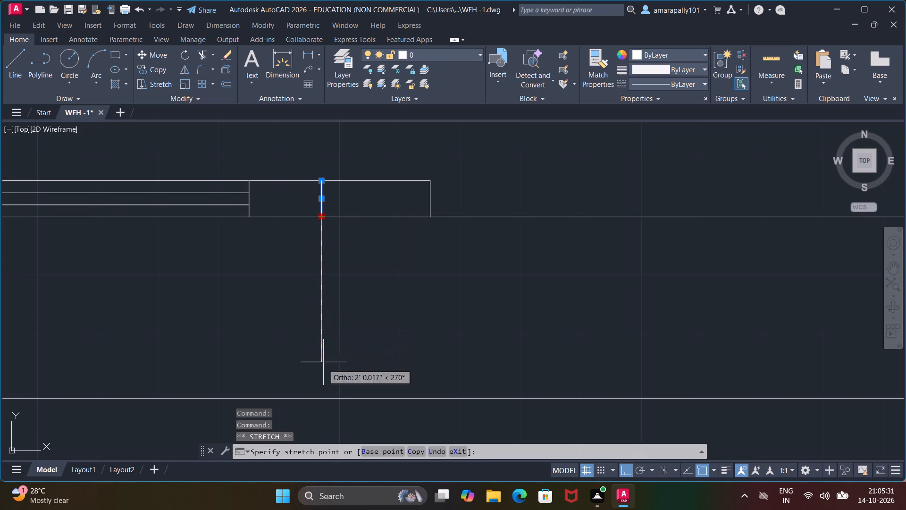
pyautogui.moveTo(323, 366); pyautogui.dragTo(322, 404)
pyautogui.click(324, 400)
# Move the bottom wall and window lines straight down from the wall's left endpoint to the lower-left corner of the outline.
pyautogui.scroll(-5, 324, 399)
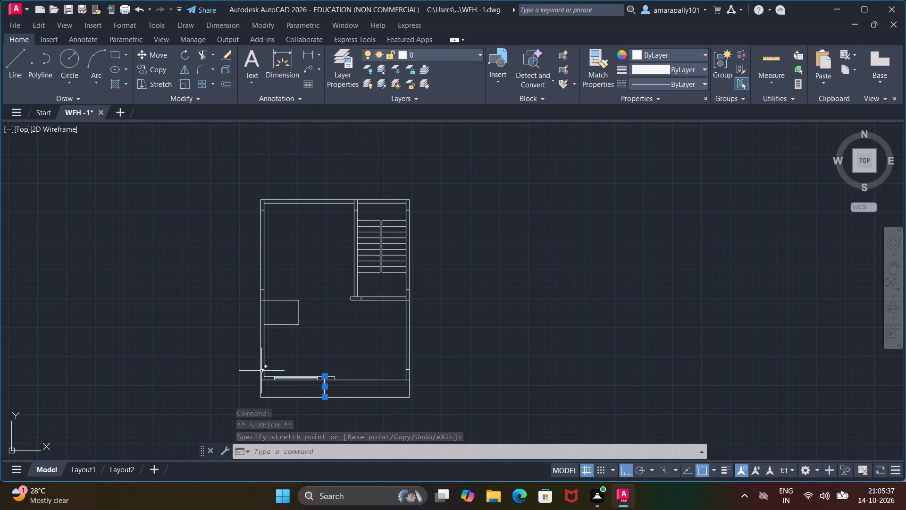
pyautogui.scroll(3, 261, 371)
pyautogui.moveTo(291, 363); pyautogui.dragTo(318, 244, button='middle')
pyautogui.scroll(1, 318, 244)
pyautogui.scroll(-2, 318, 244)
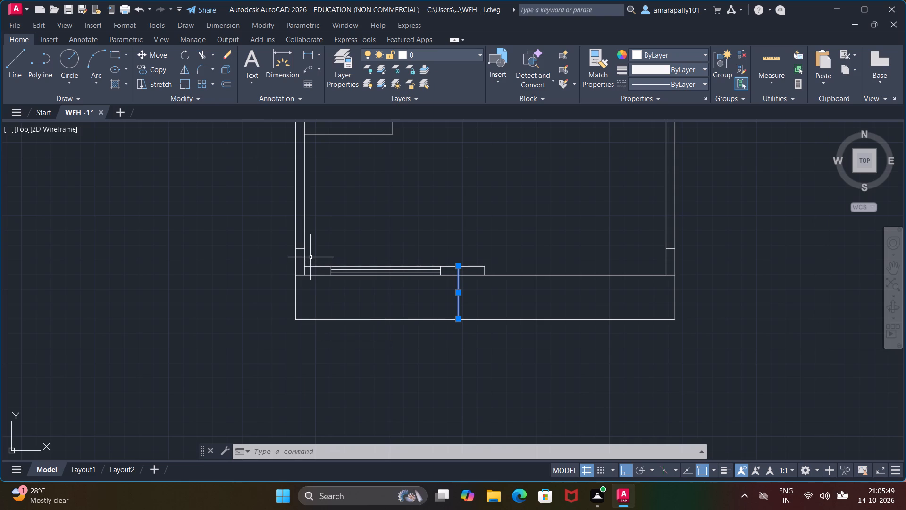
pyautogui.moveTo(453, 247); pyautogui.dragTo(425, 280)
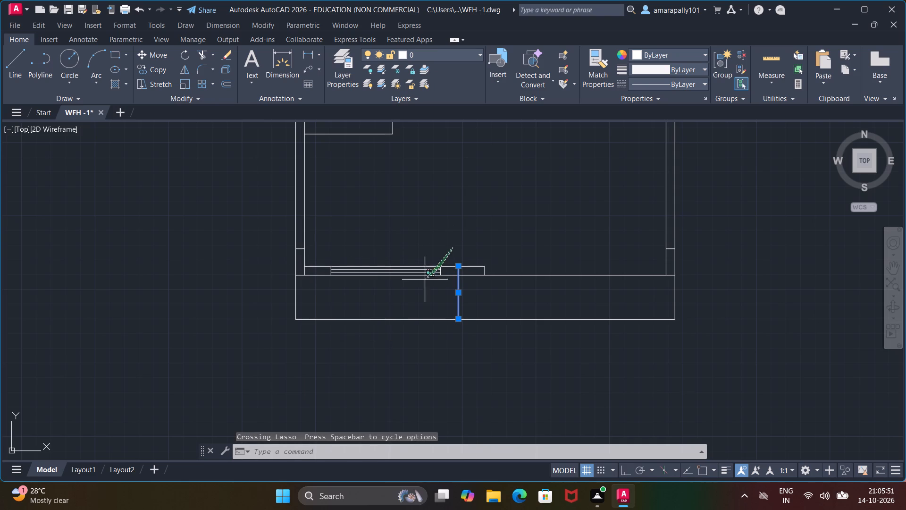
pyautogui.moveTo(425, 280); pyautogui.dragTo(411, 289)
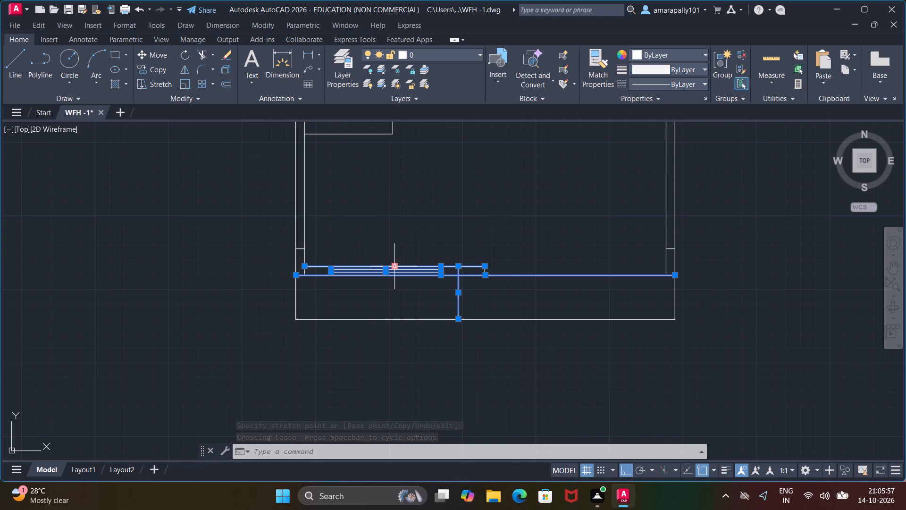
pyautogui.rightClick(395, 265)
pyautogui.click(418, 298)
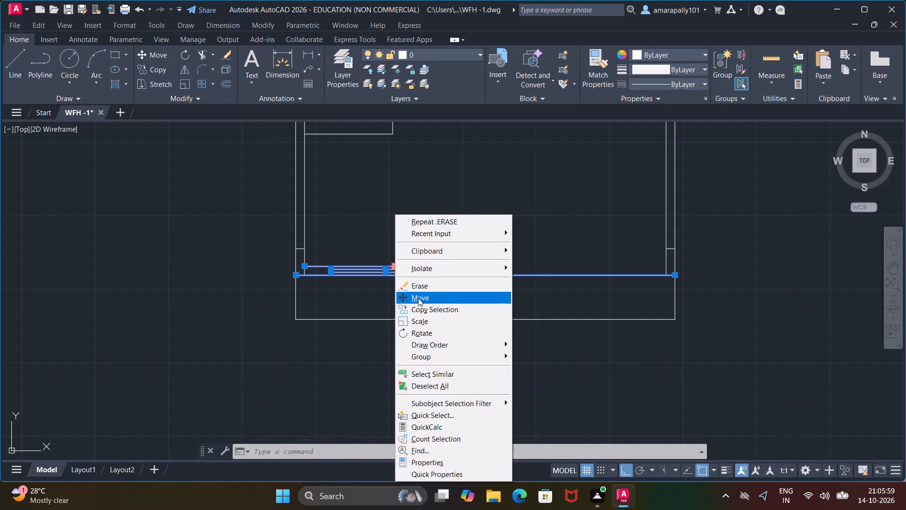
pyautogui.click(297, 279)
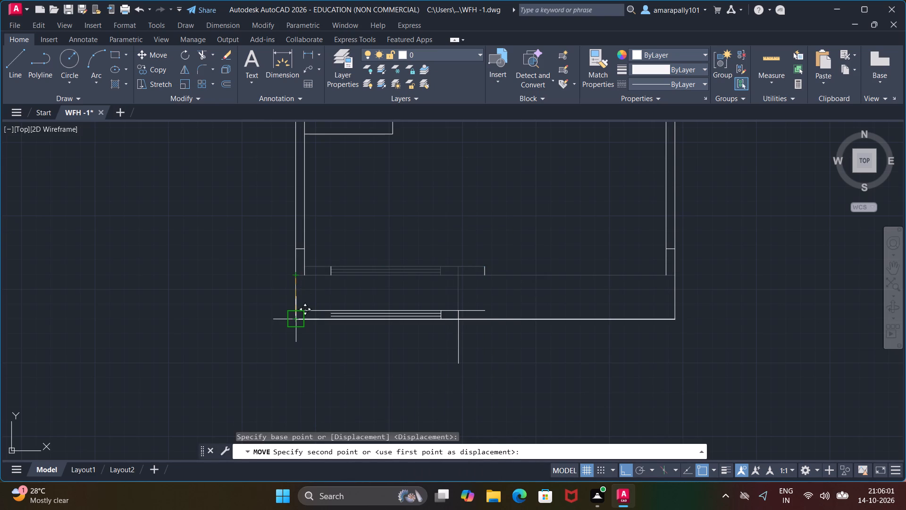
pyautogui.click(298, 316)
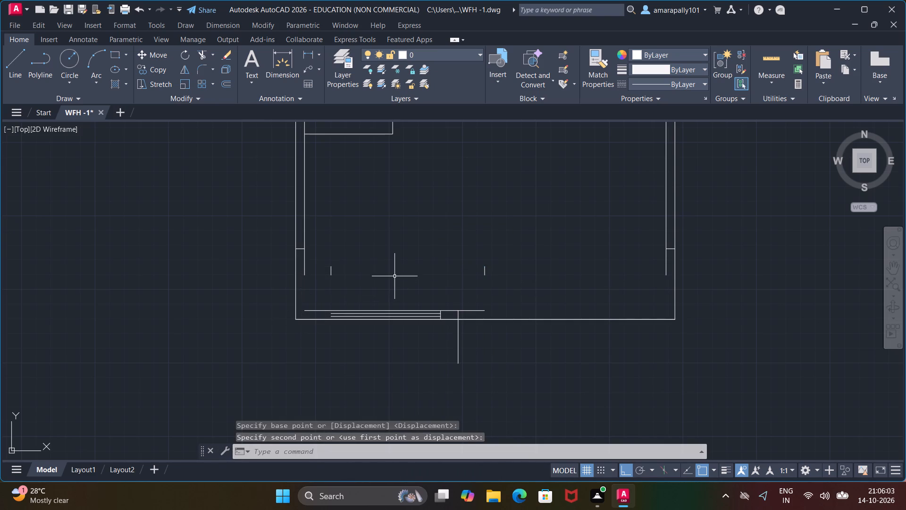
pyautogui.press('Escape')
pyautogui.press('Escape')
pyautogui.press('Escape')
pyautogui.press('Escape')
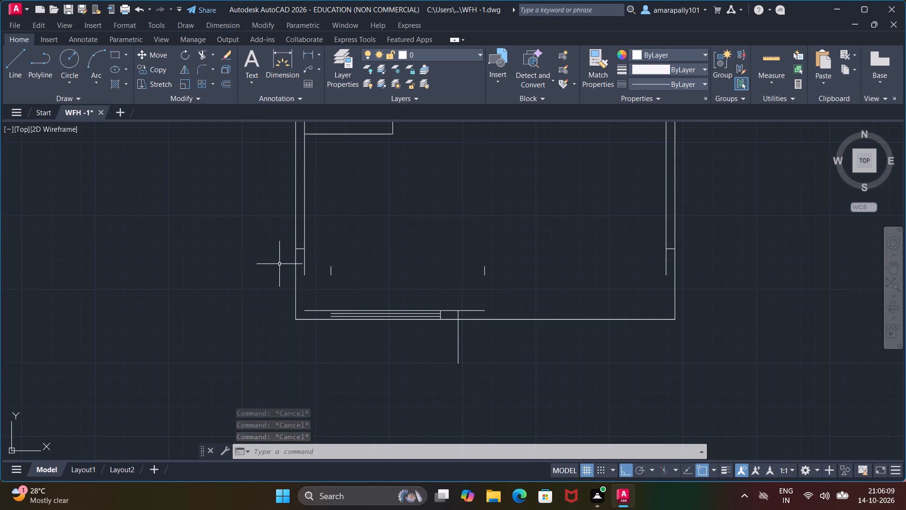
# Undo the lower copy's wall move, line stretches and partition erasure, together with the copying of the plan itself.
pyautogui.scroll(3, 282, 263)
pyautogui.scroll(-2, 475, 338)
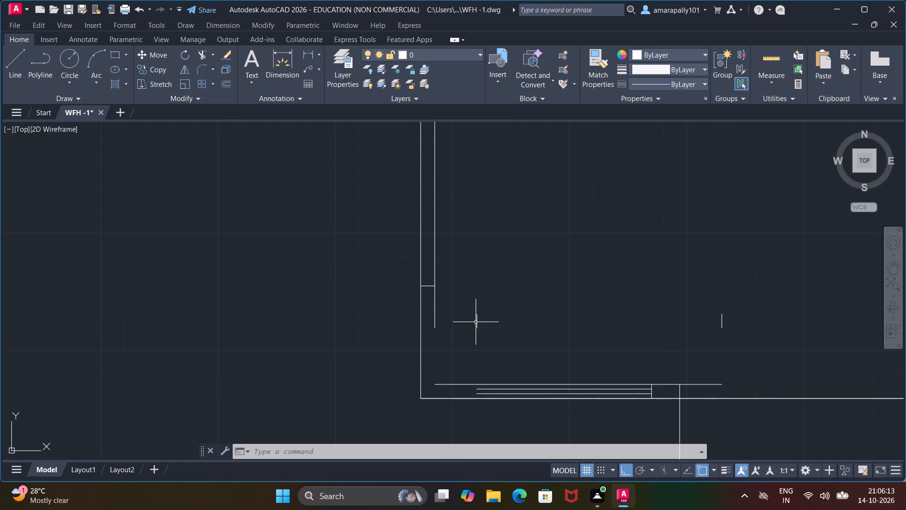
pyautogui.click(476, 322)
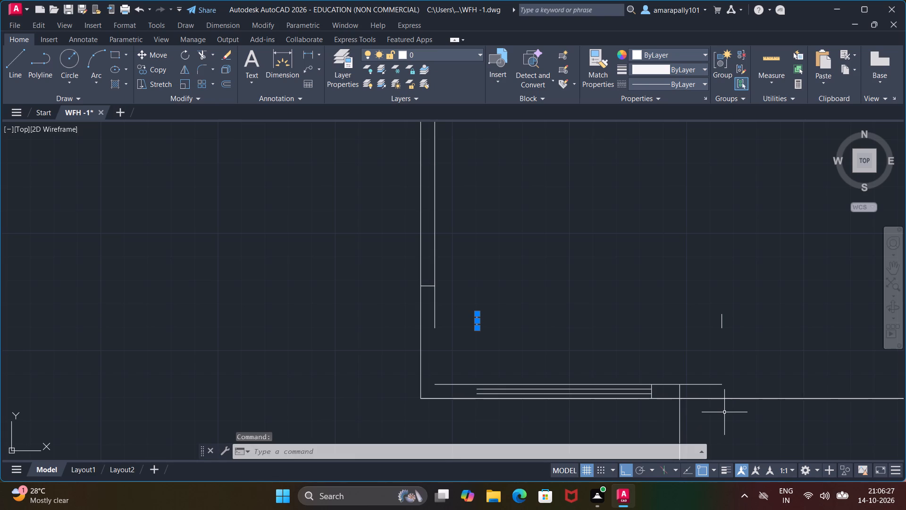
pyautogui.hotkey('ctrl', 'z')
pyautogui.hotkey('ctrl', 'z')
pyautogui.hotkey('ctrl', 'z')
pyautogui.keyDown('ctrl'); pyautogui.scroll(-2, 511, 431); pyautogui.keyUp('ctrl')
pyautogui.hotkey('ctrl', 'z')
pyautogui.hotkey('ctrl', 'z')
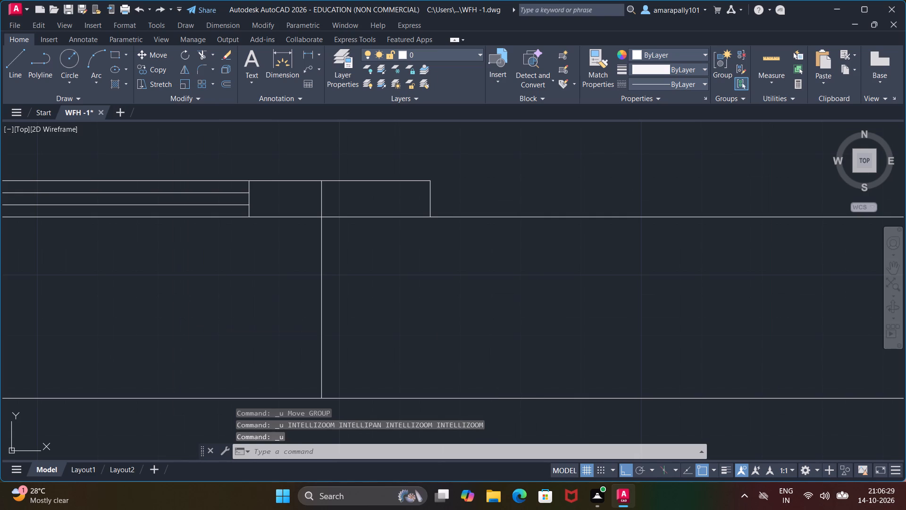
pyautogui.hotkey('ctrl', 'z')
pyautogui.hotkey('ctrl', 'z')
pyautogui.hotkey('ctrl', 'z')
pyautogui.hotkey('ctrl', 'z')
pyautogui.hotkey('ctrl', 'z')
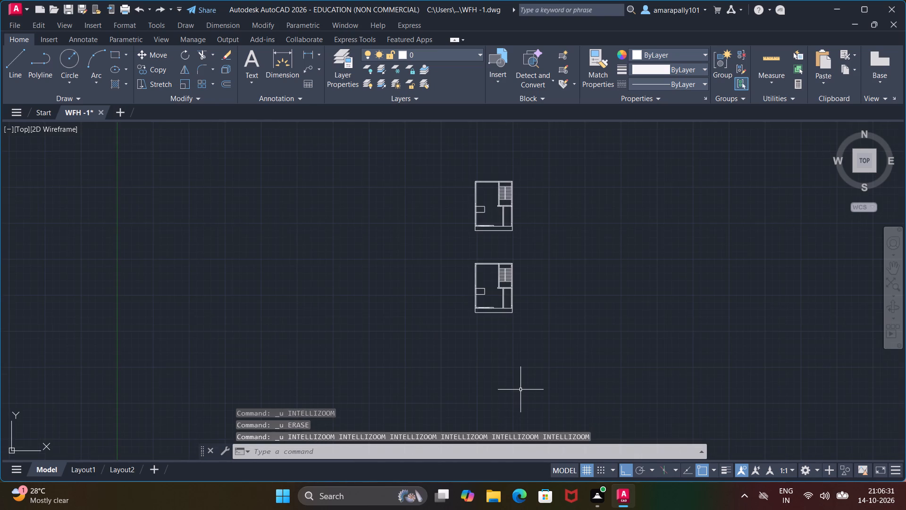
pyautogui.hotkey('ctrl', 'z')
pyautogui.hotkey('ctrl', 'z')
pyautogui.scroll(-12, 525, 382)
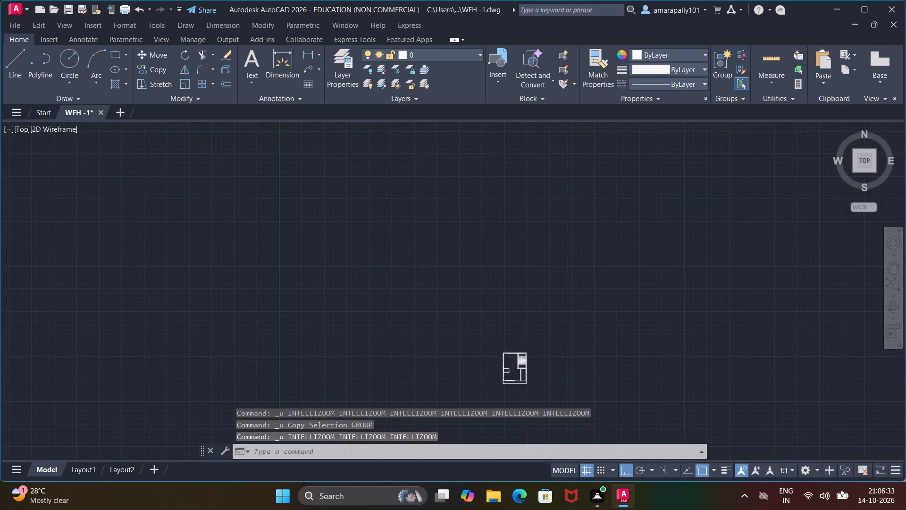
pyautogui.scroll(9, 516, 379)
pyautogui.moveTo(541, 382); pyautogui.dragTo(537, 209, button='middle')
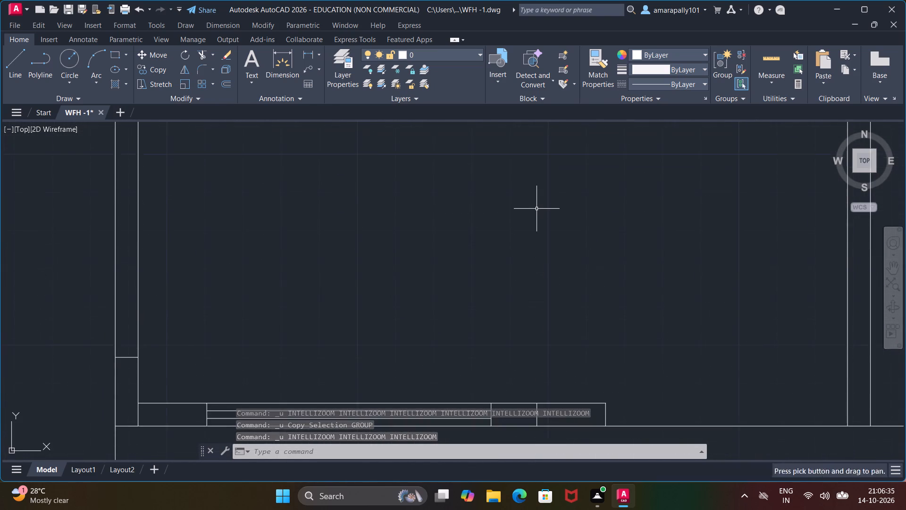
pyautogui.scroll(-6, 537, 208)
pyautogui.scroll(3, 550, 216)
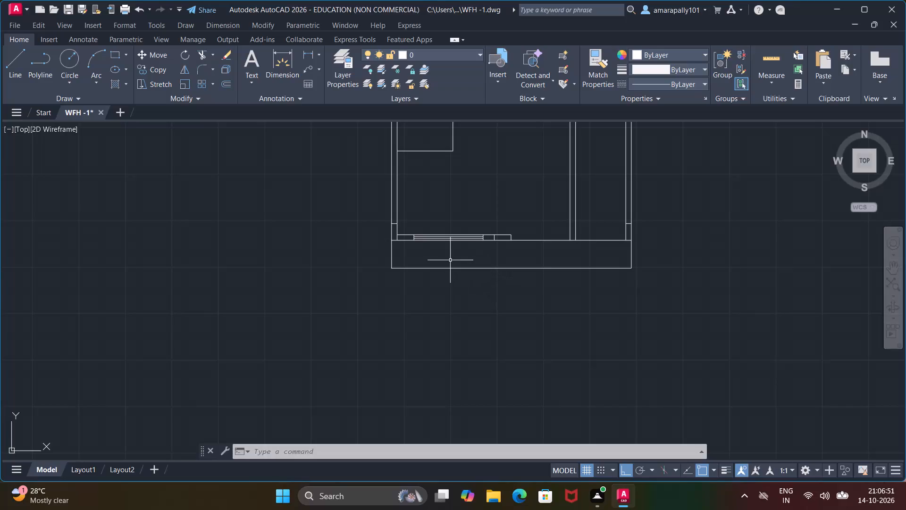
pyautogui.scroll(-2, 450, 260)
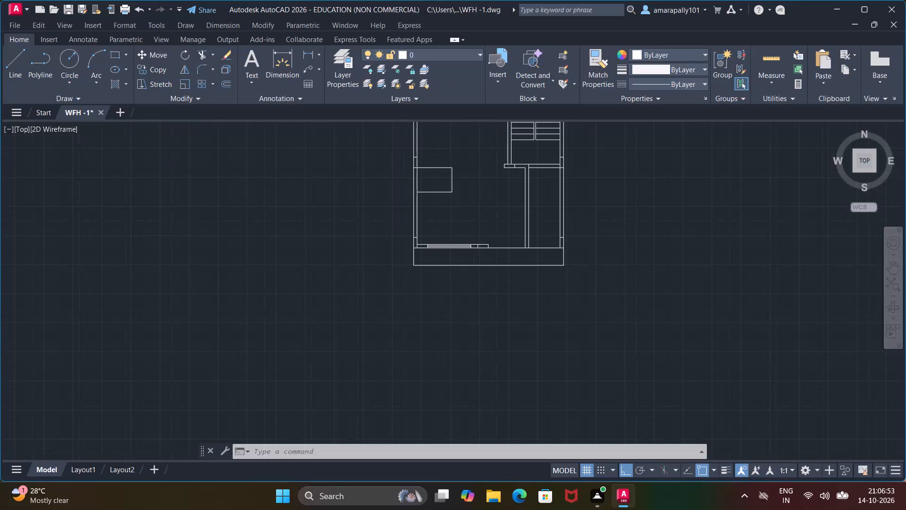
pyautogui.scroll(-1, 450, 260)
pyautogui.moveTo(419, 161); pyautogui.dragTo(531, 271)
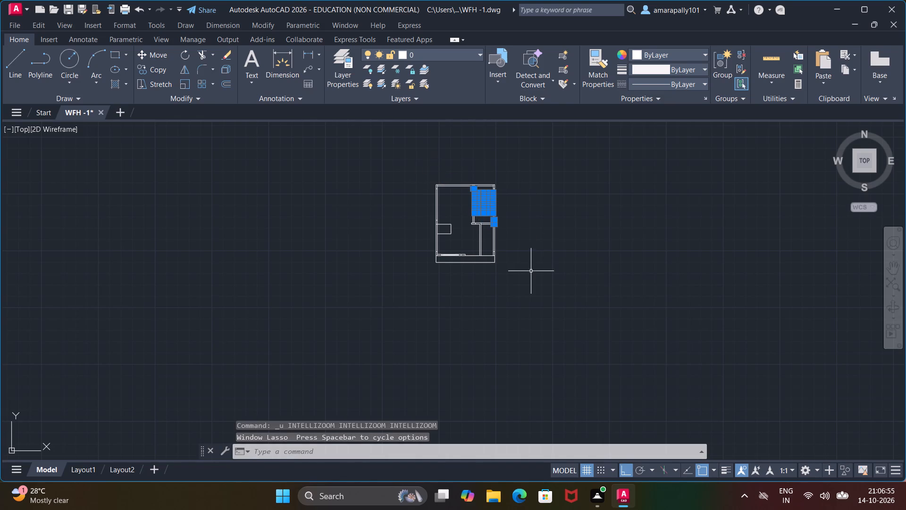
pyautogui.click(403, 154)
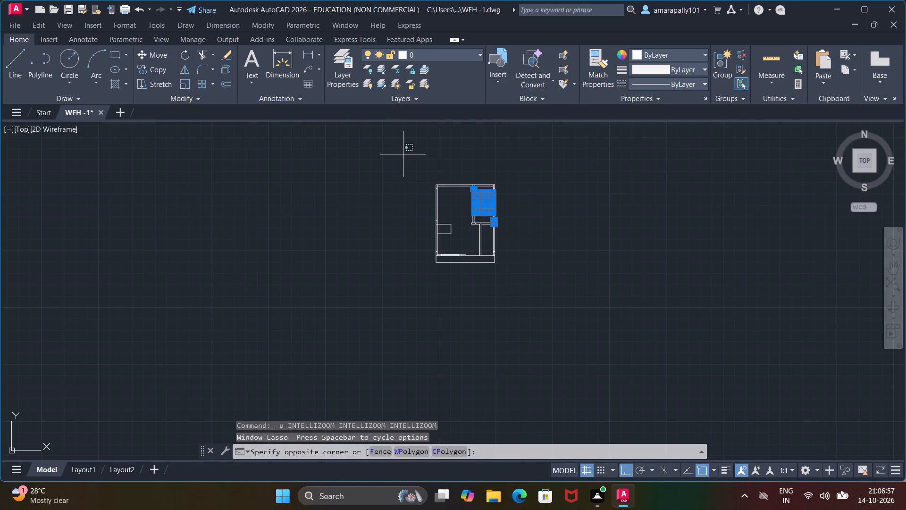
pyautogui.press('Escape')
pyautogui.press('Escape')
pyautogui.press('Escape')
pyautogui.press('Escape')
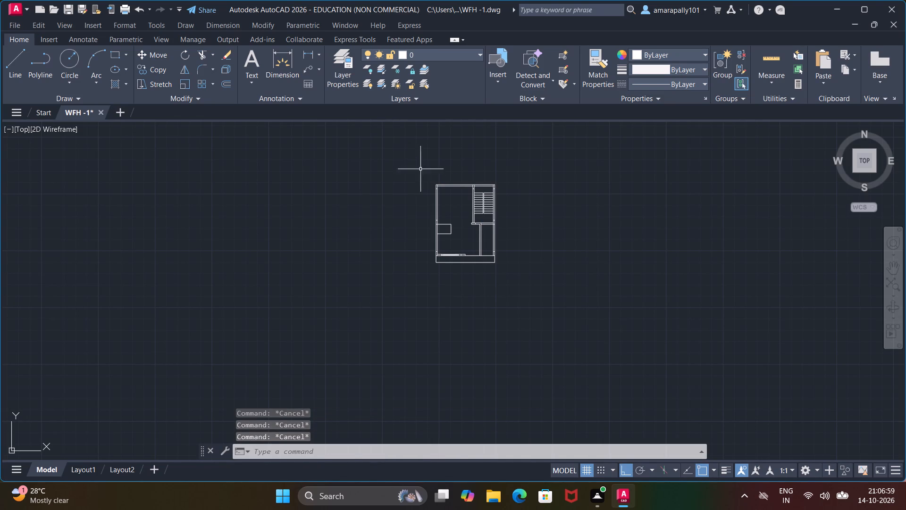
# Copy the whole plan straight down from its lower-left corner, placing the duplicate below the original.
pyautogui.click(425, 156)
pyautogui.click(535, 340)
pyautogui.rightClick(526, 315)
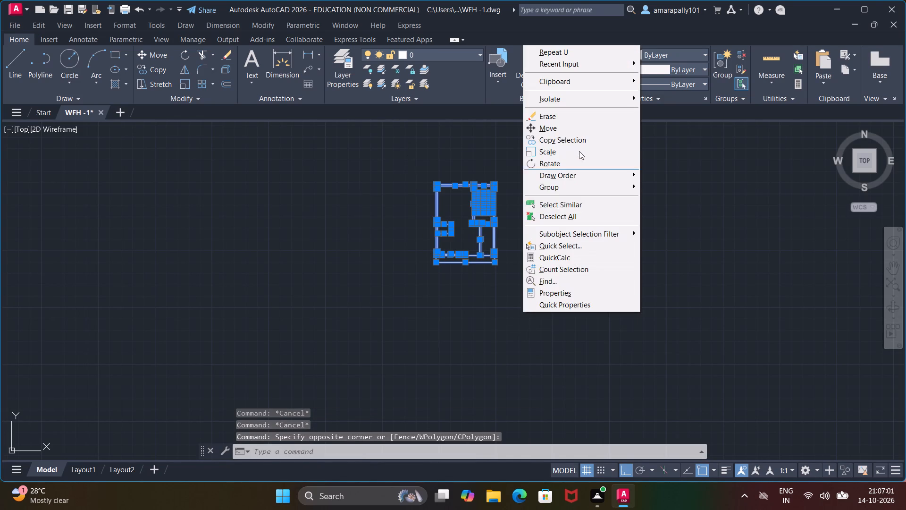
pyautogui.click(582, 136)
pyautogui.click(434, 265)
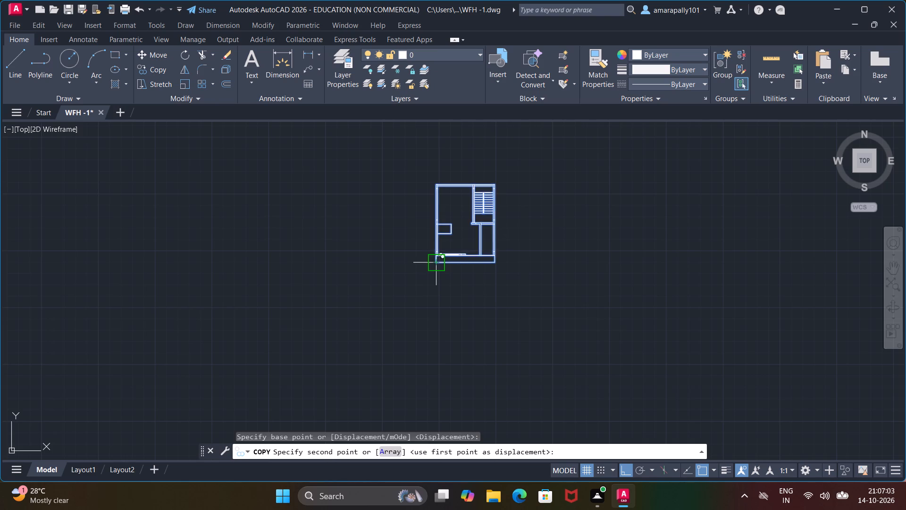
pyautogui.click(426, 411)
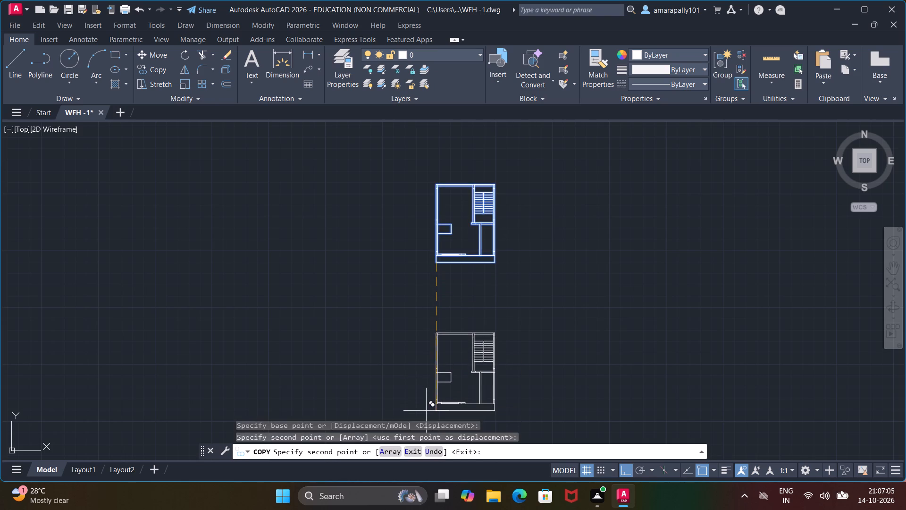
pyautogui.press('Escape')
pyautogui.press('Escape')
pyautogui.press('Escape')
pyautogui.press('Escape')
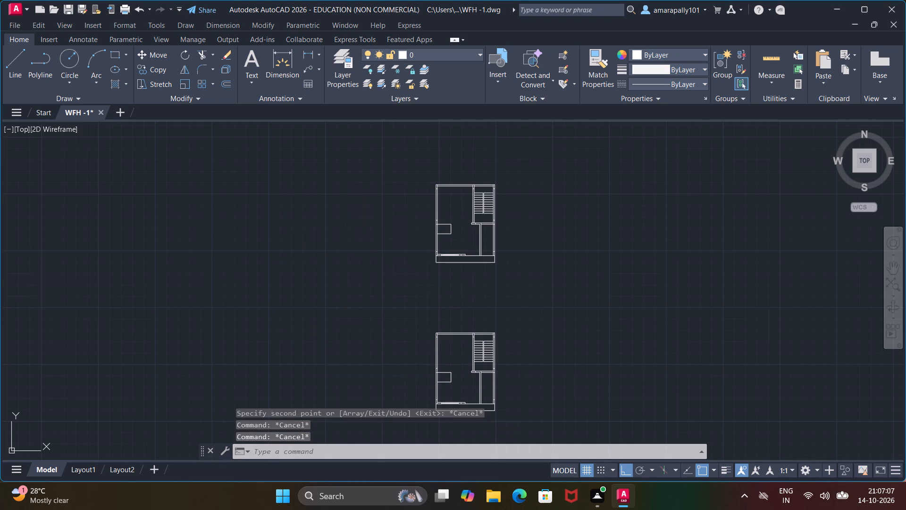
pyautogui.press('Escape')
# In the lower copy, offset the inner line of the top wall 4' downward into the large room beside the stairs.
pyautogui.scroll(3, 462, 376)
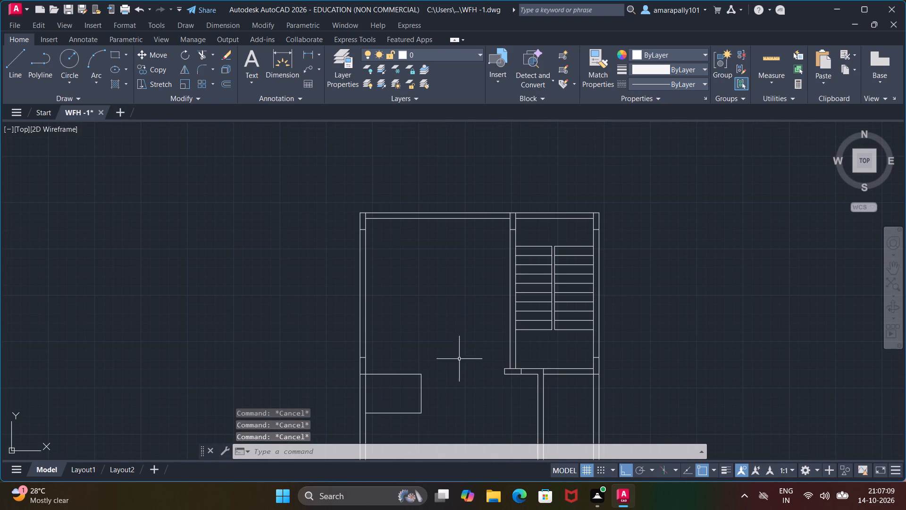
pyautogui.scroll(1, 390, 229)
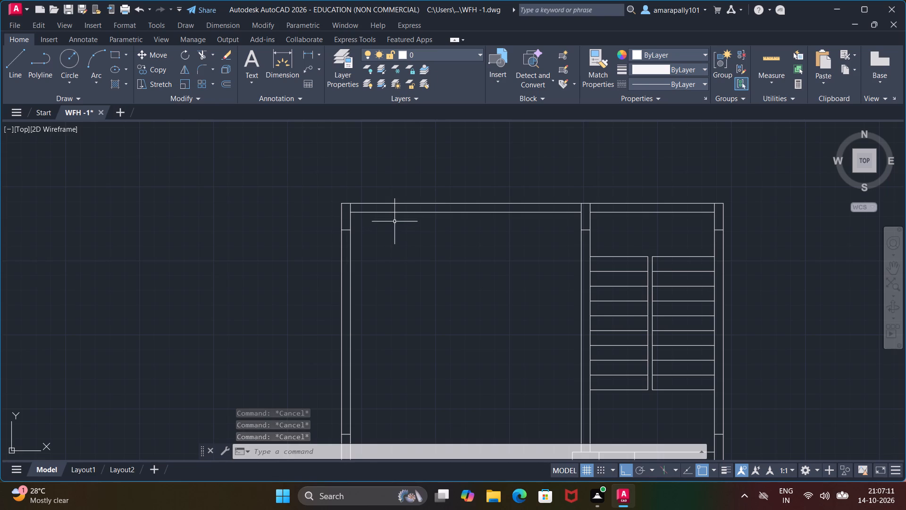
pyautogui.press('o')
pyautogui.press('Return')
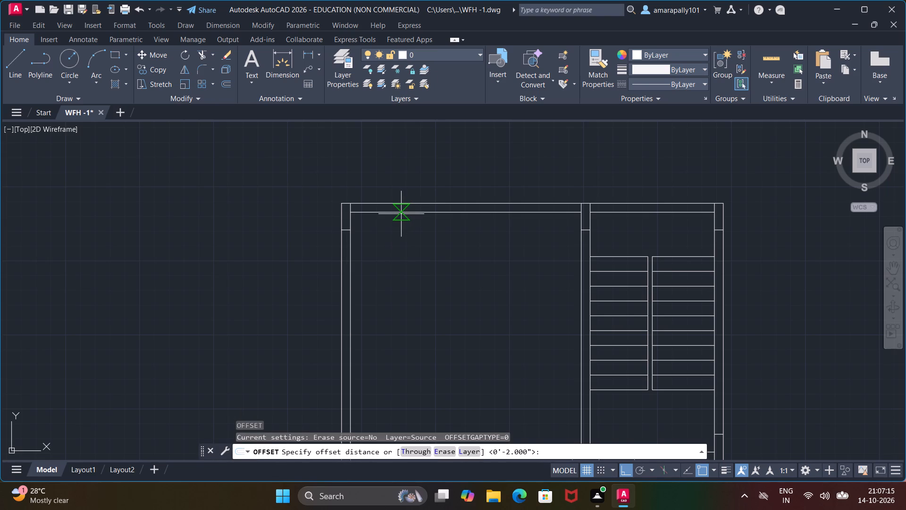
pyautogui.click(403, 212)
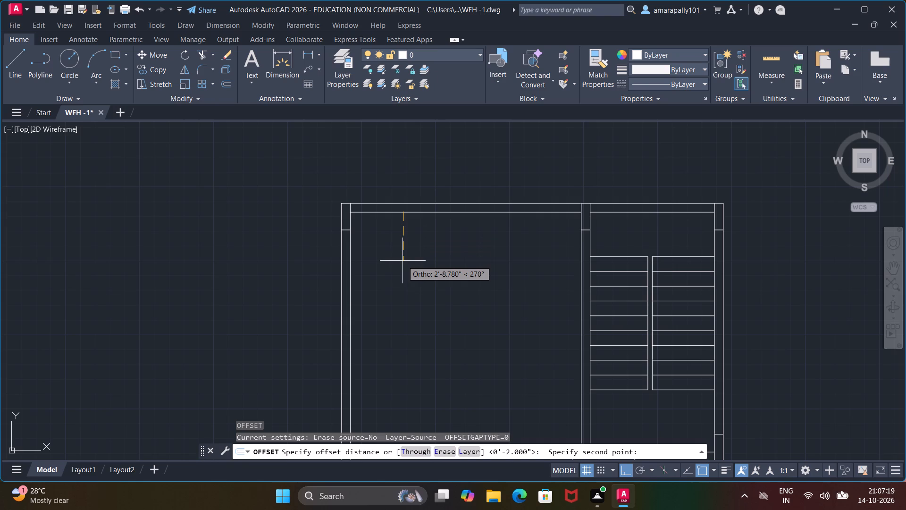
pyautogui.write("4'")
pyautogui.press('Return')
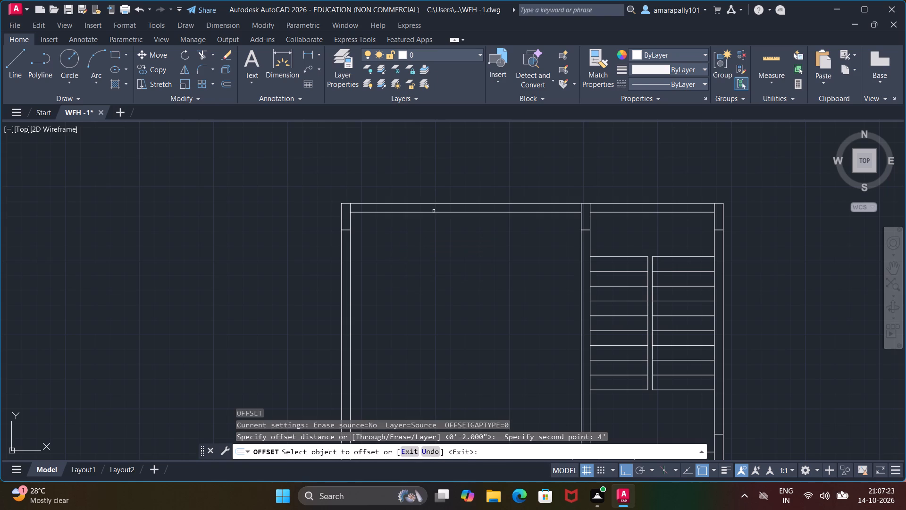
pyautogui.click(433, 213)
pyautogui.click(428, 281)
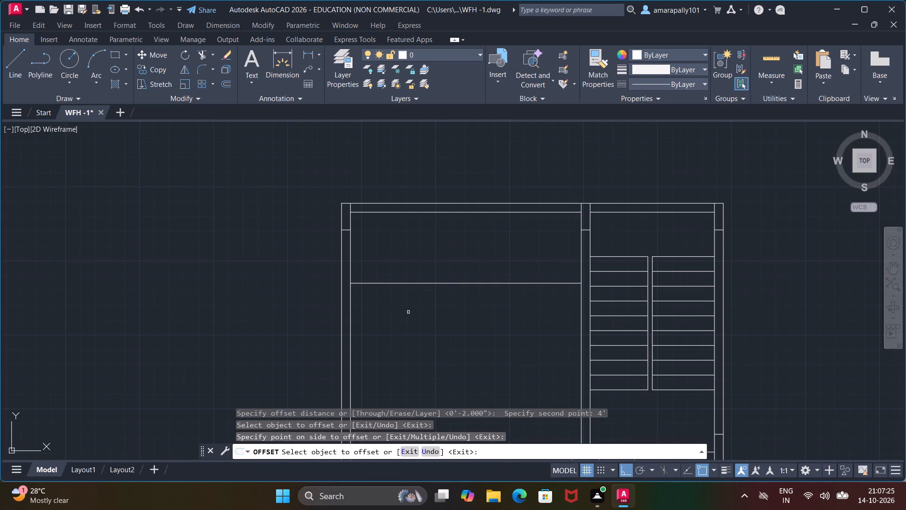
pyautogui.press('Escape')
pyautogui.press('Escape')
pyautogui.press('Escape')
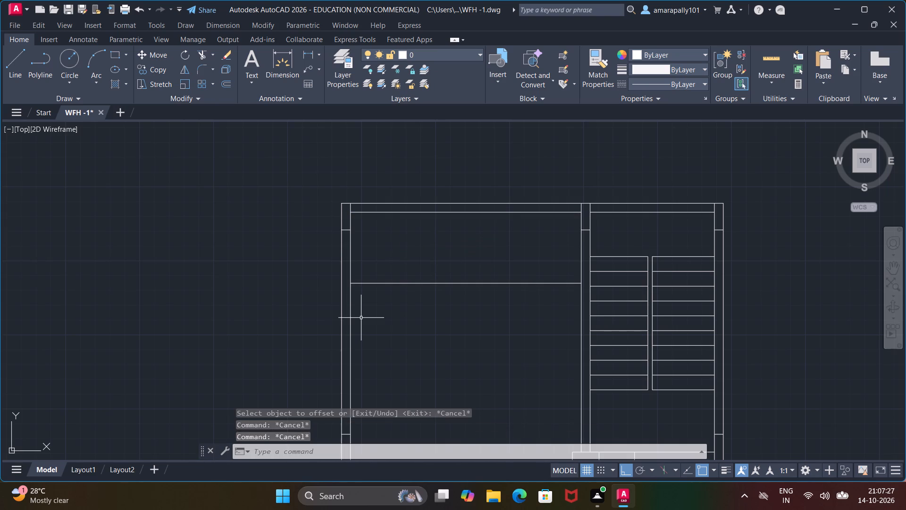
pyautogui.press('Escape')
pyautogui.press('Escape')
pyautogui.press('Escape')
pyautogui.press('Escape')
# Offset the left wall's inner line 7' to the right, into the large room of the lower copy.
pyautogui.press('o')
pyautogui.press('Return')
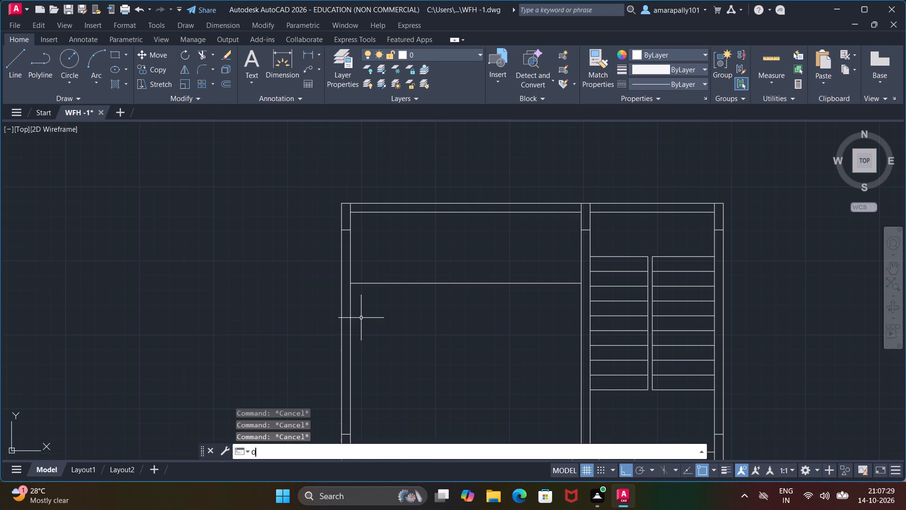
pyautogui.click(351, 259)
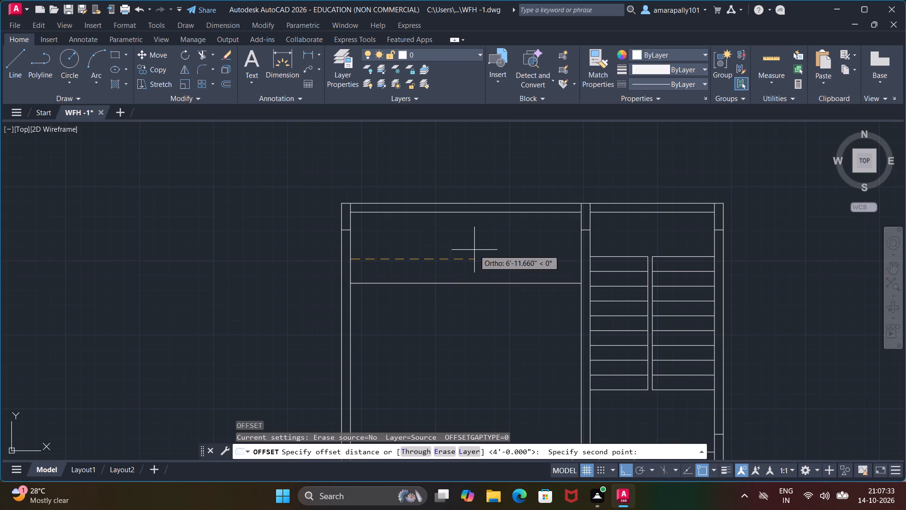
pyautogui.write("7'")
pyautogui.press('Return')
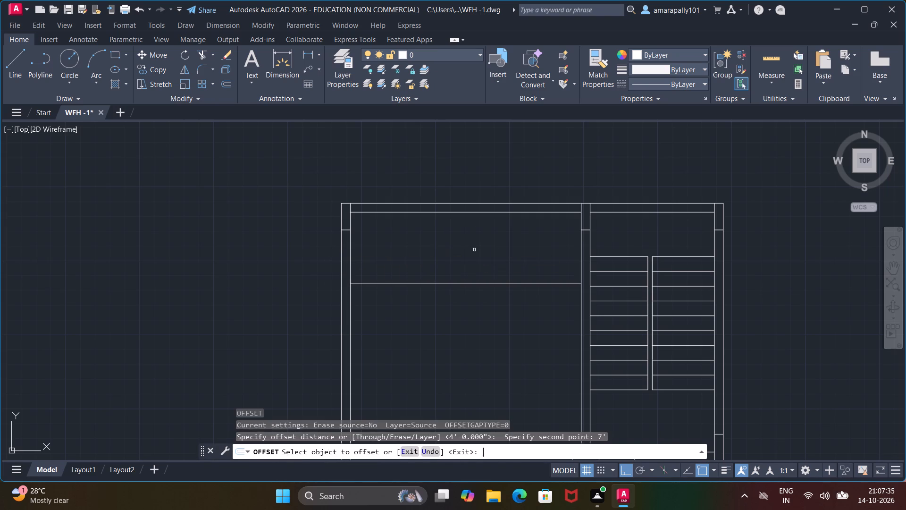
pyautogui.click(352, 256)
pyautogui.click(403, 263)
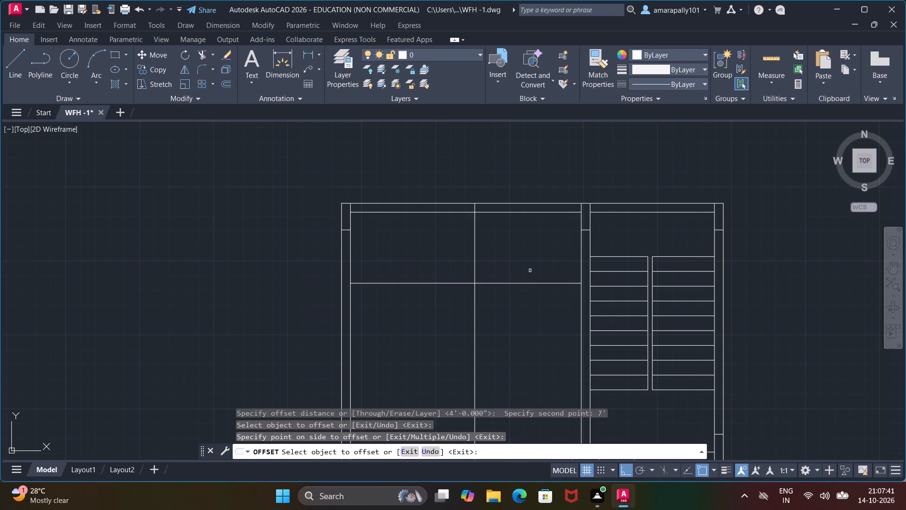
pyautogui.press('Escape')
pyautogui.press('Escape')
pyautogui.press('Escape')
pyautogui.press('Escape')
pyautogui.press('Escape')
pyautogui.press('Escape')
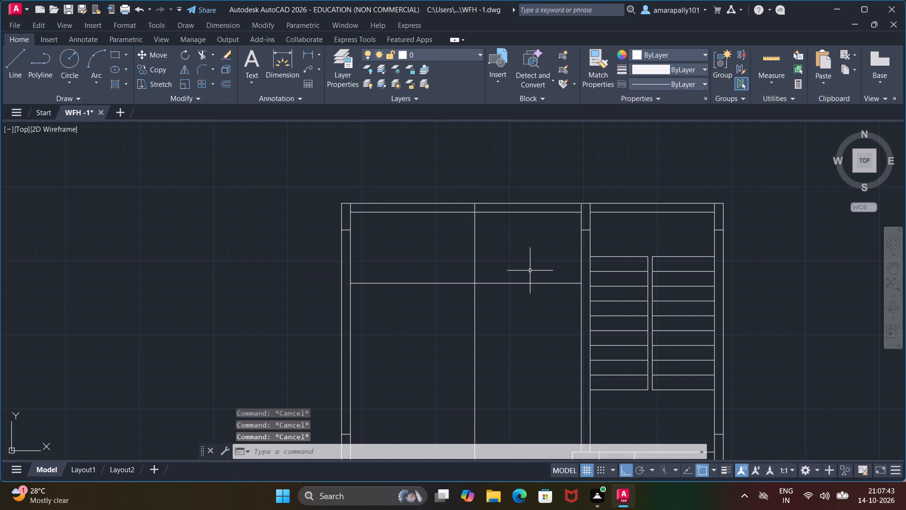
pyautogui.press('Escape')
pyautogui.press('Escape')
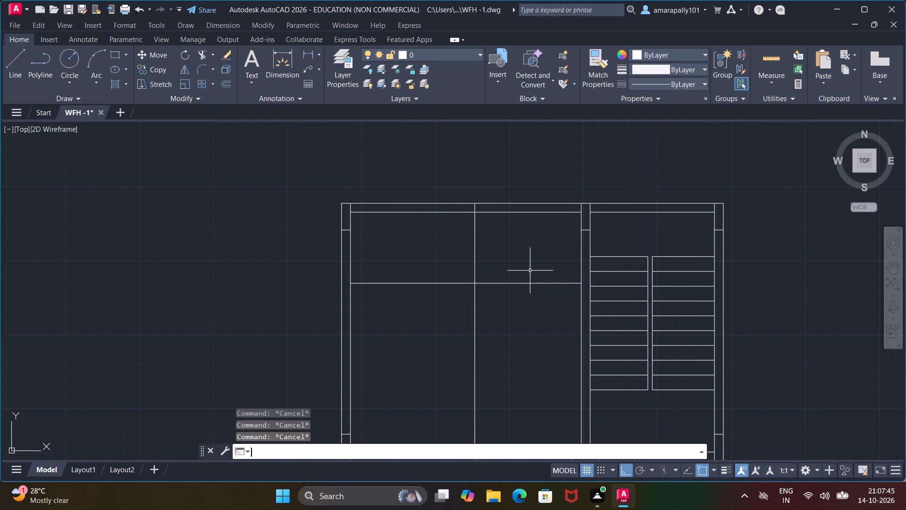
# Offset the new vertical line 6" to the right and the new horizontal line 6" downward to give both partitions thickness.
pyautogui.press('o')
pyautogui.press('Return')
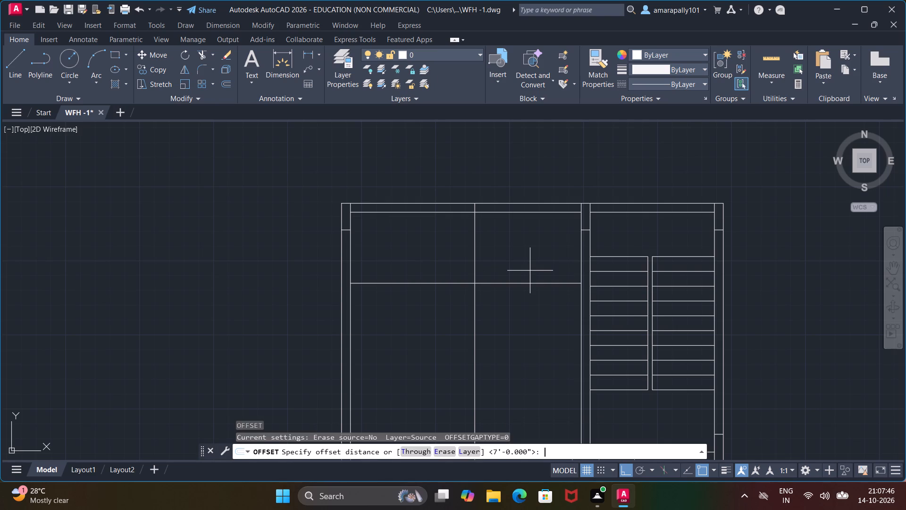
pyautogui.write('6"')
pyautogui.press('Return')
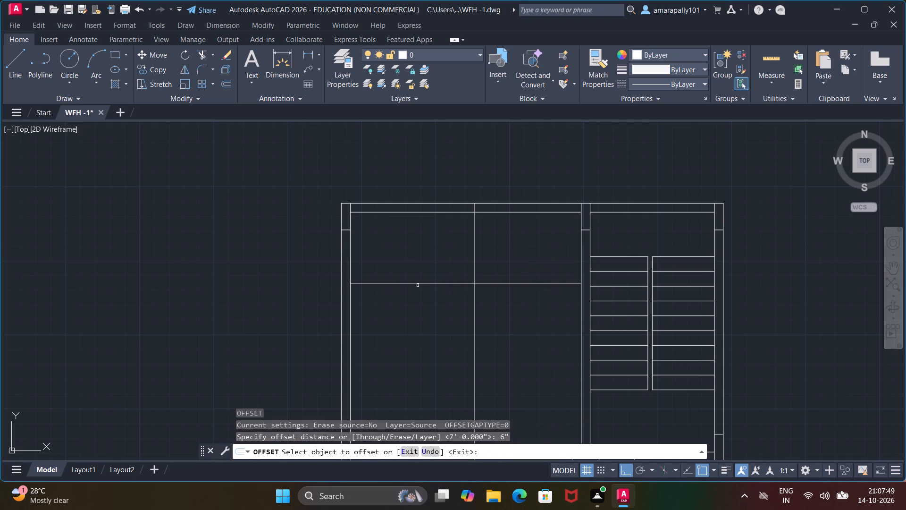
pyautogui.click(475, 247)
pyautogui.click(495, 245)
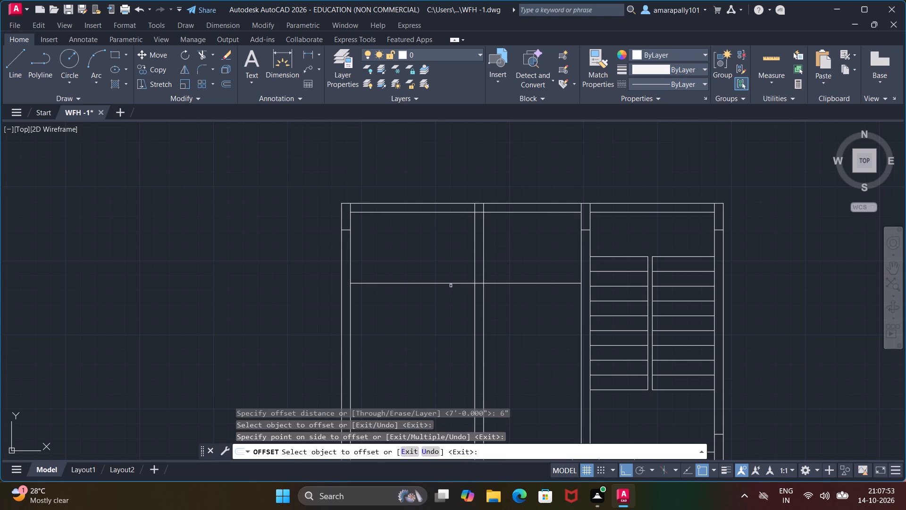
pyautogui.click(426, 285)
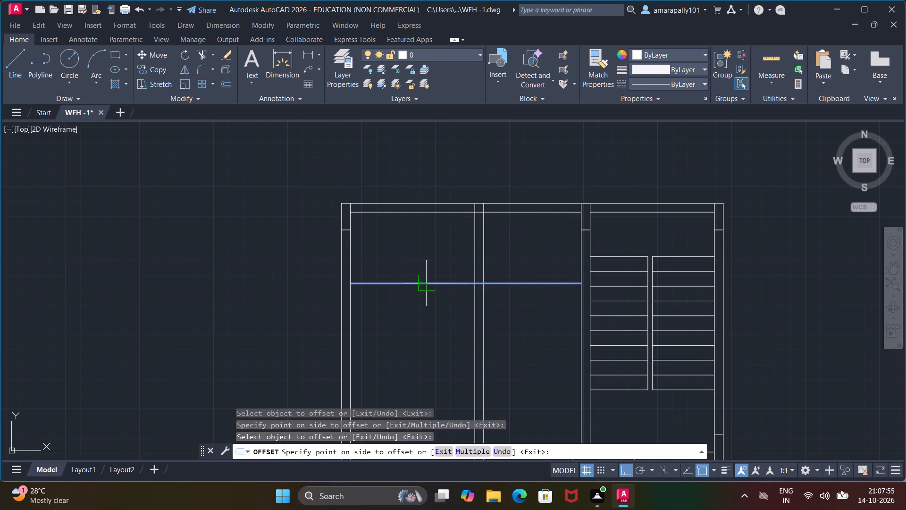
pyautogui.click(427, 300)
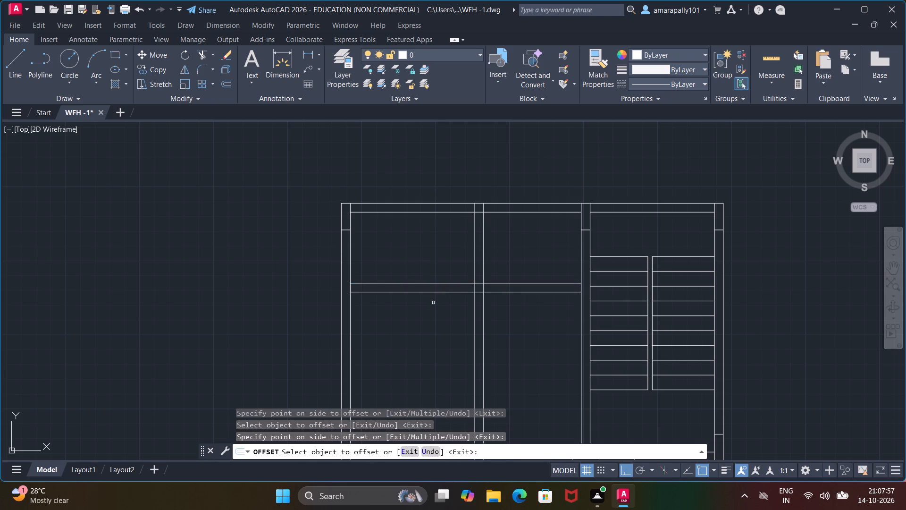
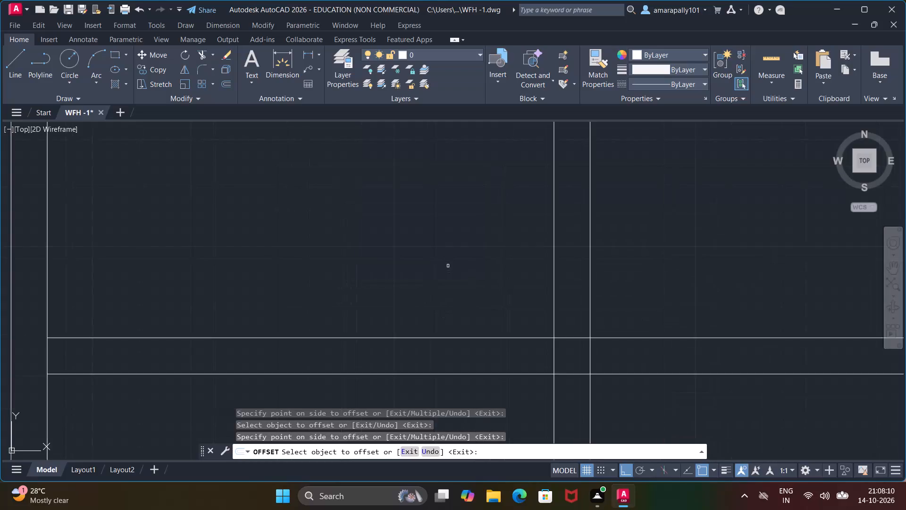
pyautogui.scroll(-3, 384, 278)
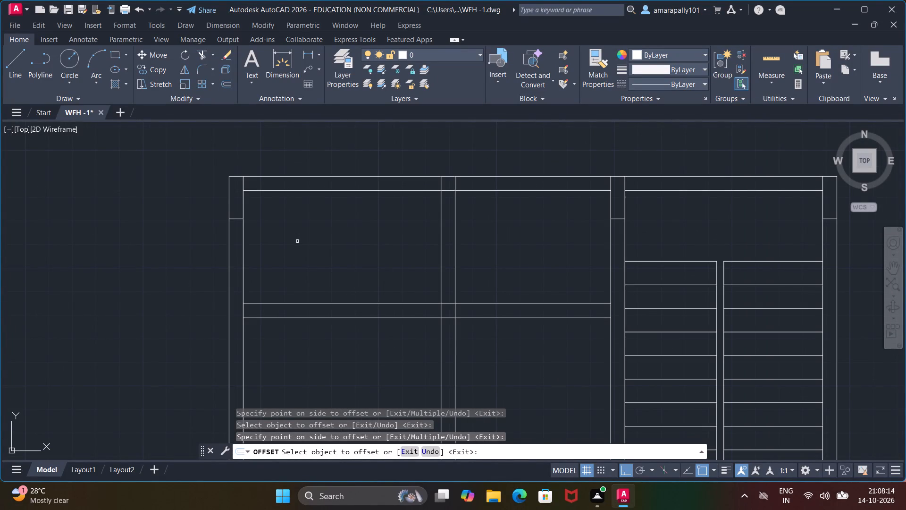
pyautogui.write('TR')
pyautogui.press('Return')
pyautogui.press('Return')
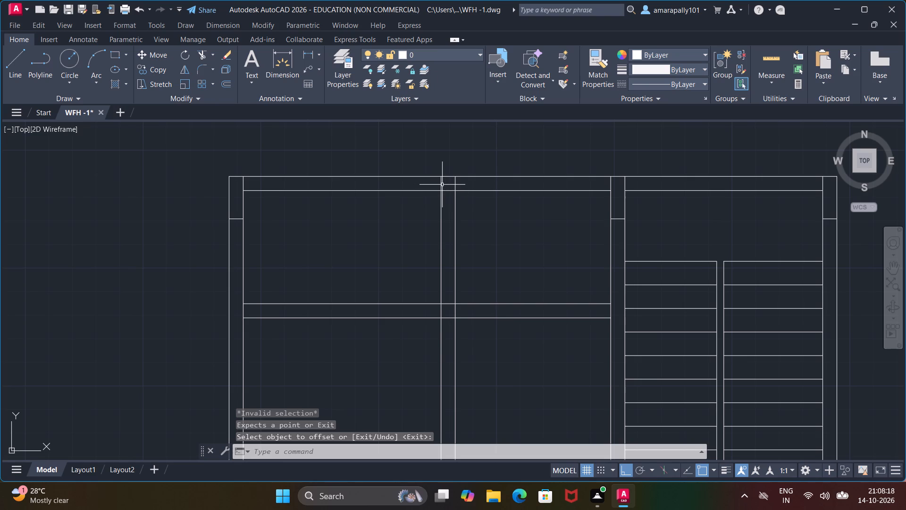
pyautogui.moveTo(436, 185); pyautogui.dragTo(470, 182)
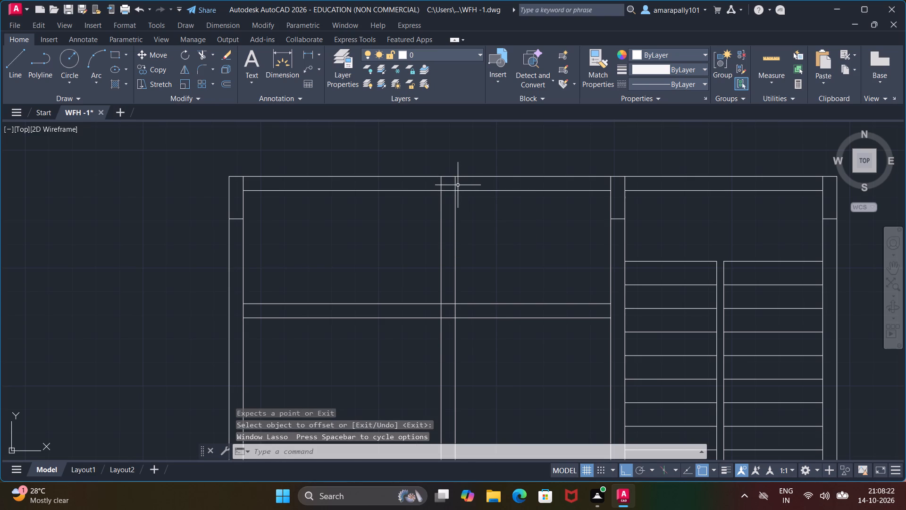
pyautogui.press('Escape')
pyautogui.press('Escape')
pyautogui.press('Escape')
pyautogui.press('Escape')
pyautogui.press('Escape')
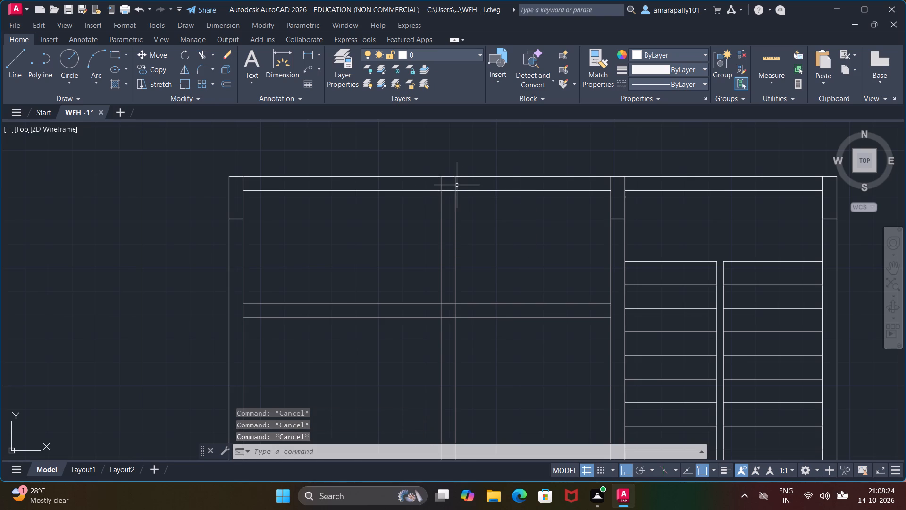
# Trim the new vertical partition's lines inside the top wall and the wall's inner line between them, opening the junction.
pyautogui.write('TR')
pyautogui.press('Return')
pyautogui.press('Return')
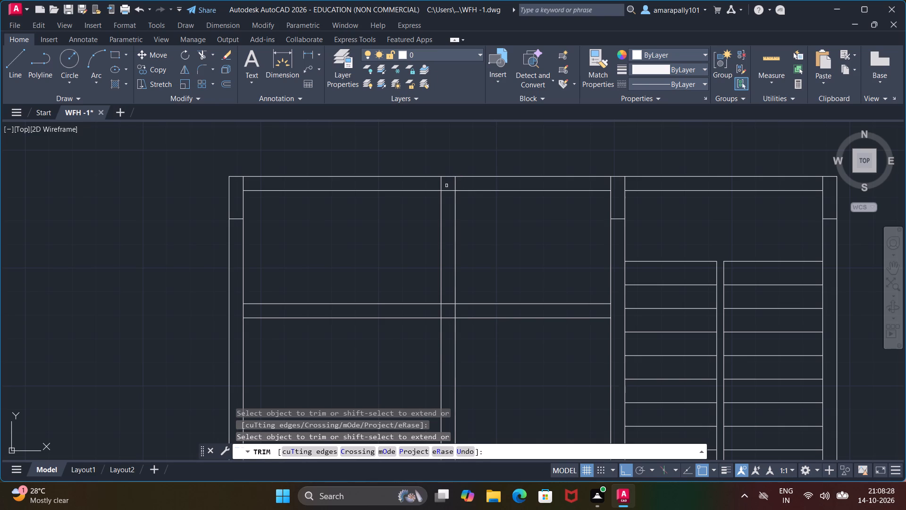
pyautogui.moveTo(427, 182); pyautogui.dragTo(461, 181)
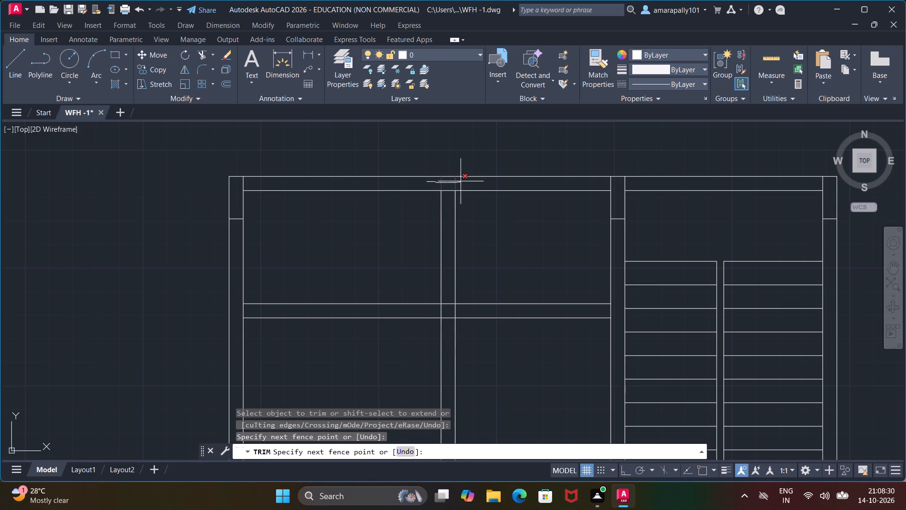
pyautogui.moveTo(461, 181); pyautogui.dragTo(471, 181)
pyautogui.click(450, 190)
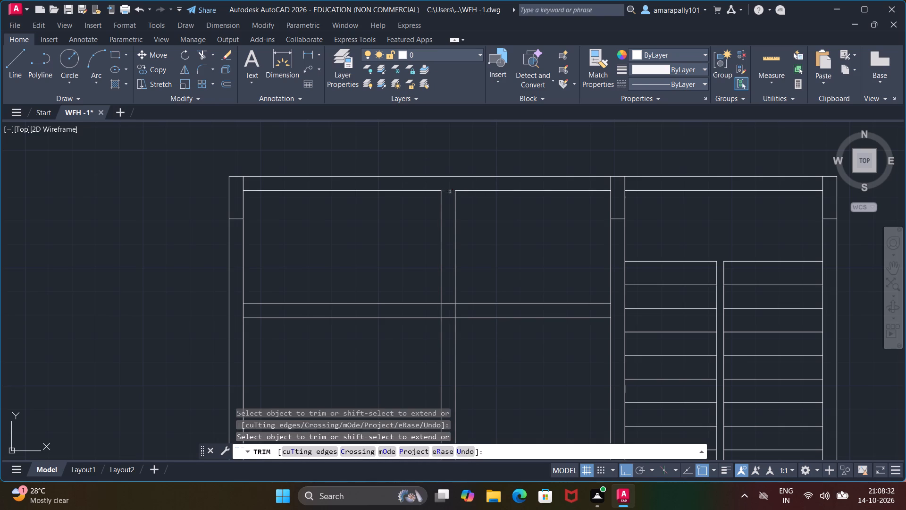
# Trim the horizontal partition lines beyond the vertical partition and clear the overlapping lines at the small room's lower-right corner.
pyautogui.click(499, 302)
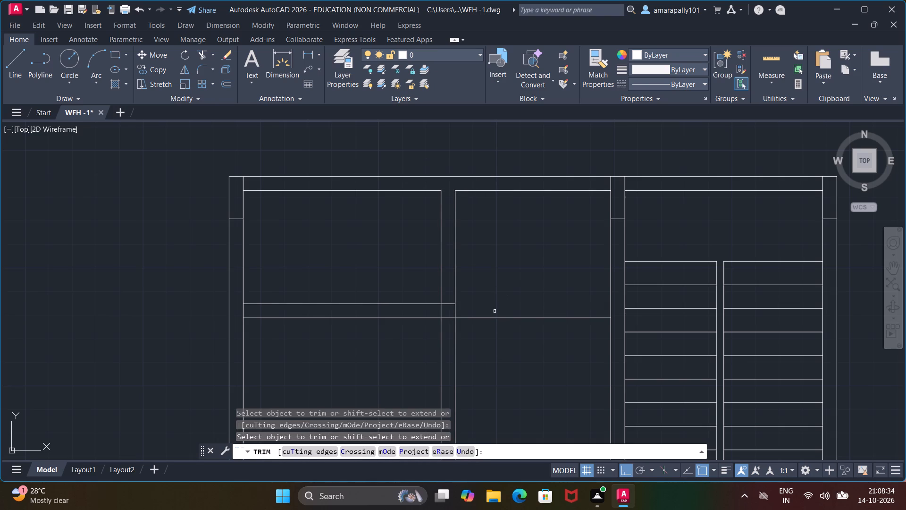
pyautogui.click(494, 317)
pyautogui.click(449, 304)
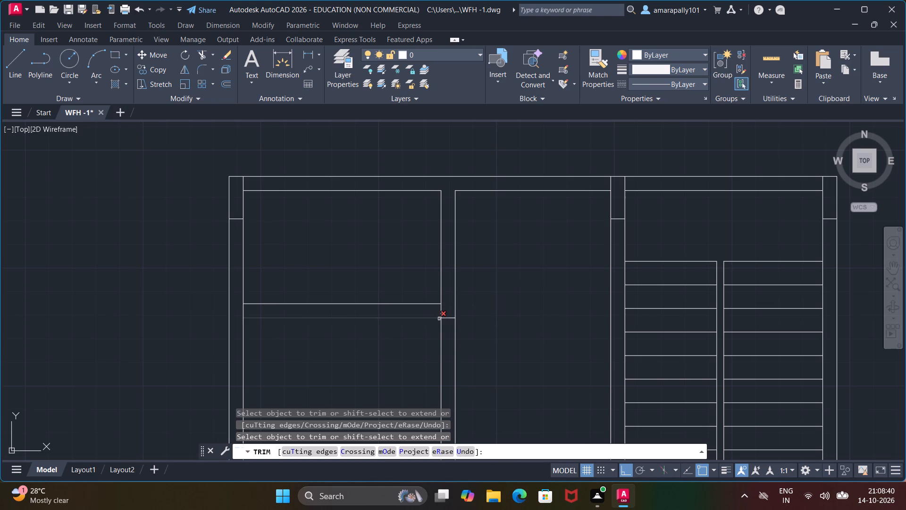
pyautogui.click(441, 316)
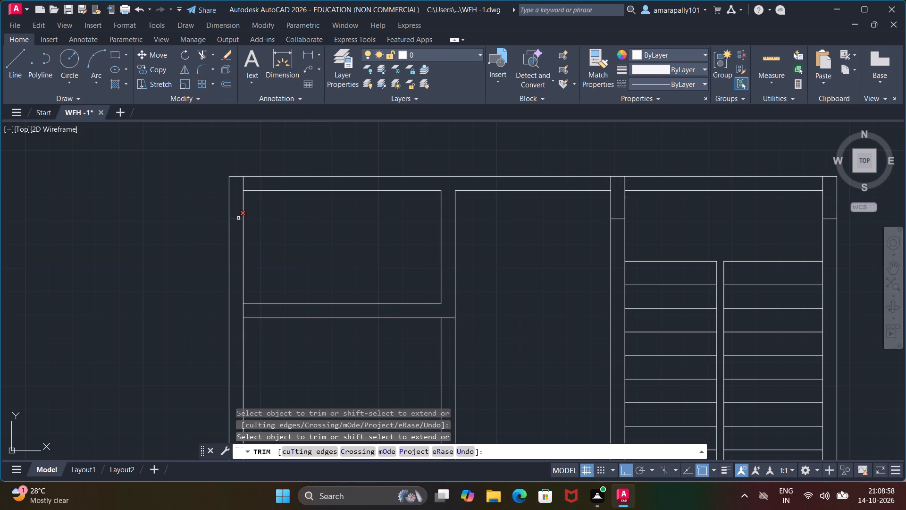
pyautogui.press('Escape')
pyautogui.press('Escape')
pyautogui.press('Escape')
pyautogui.press('Escape')
pyautogui.press('Escape')
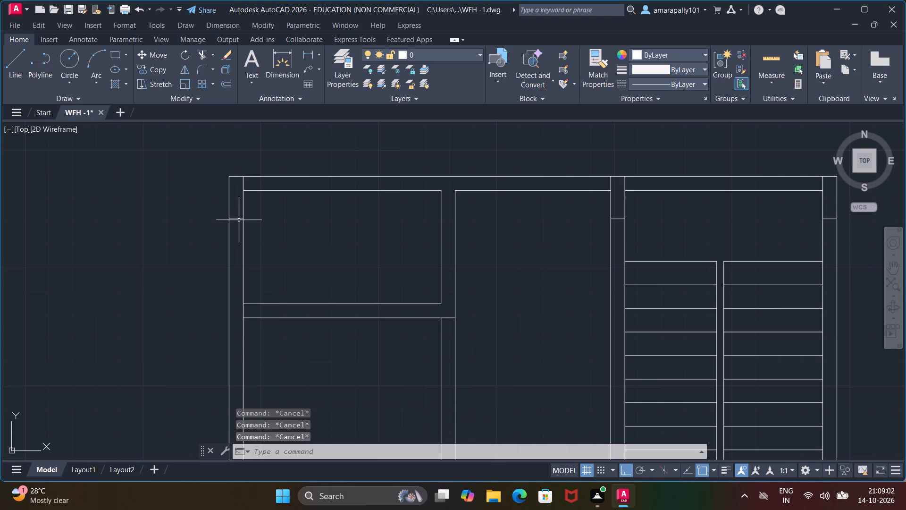
# Copy the short opening line from the left wall horizontally across to the new vertical partition.
pyautogui.click(239, 220)
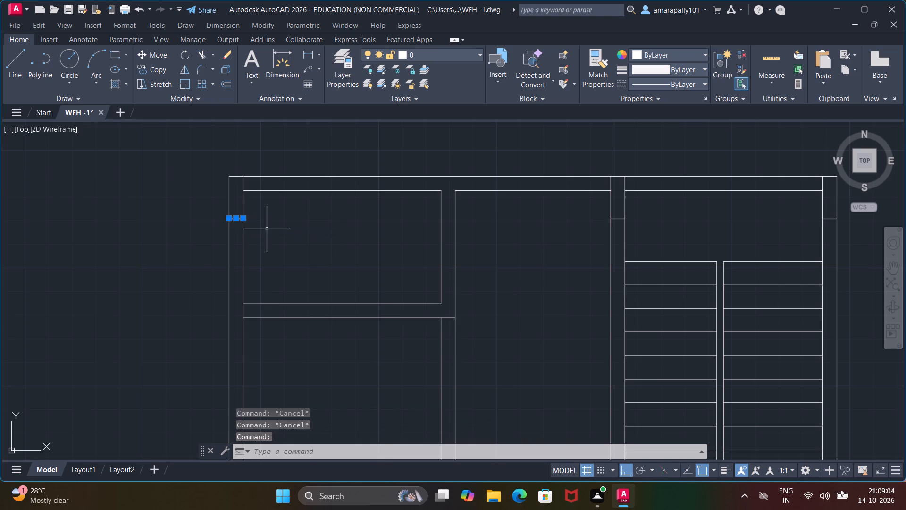
pyautogui.rightClick(267, 229)
pyautogui.click(297, 290)
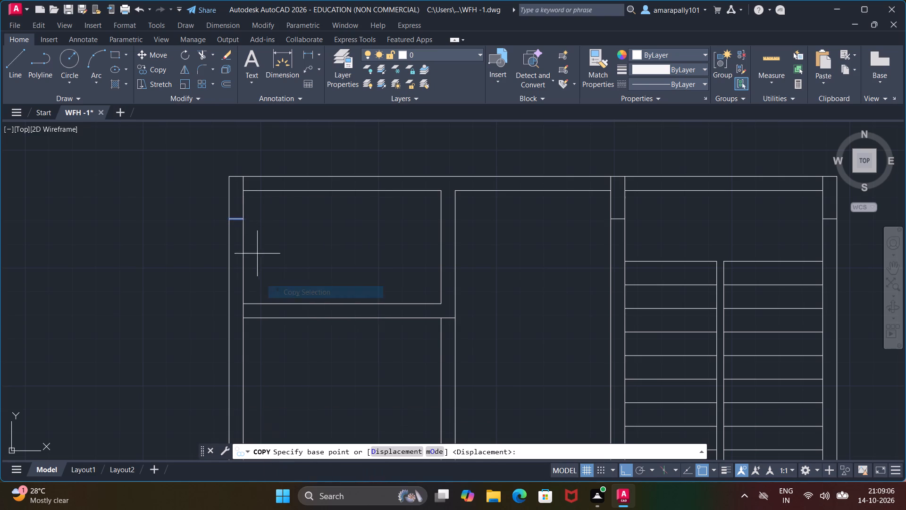
pyautogui.click(249, 219)
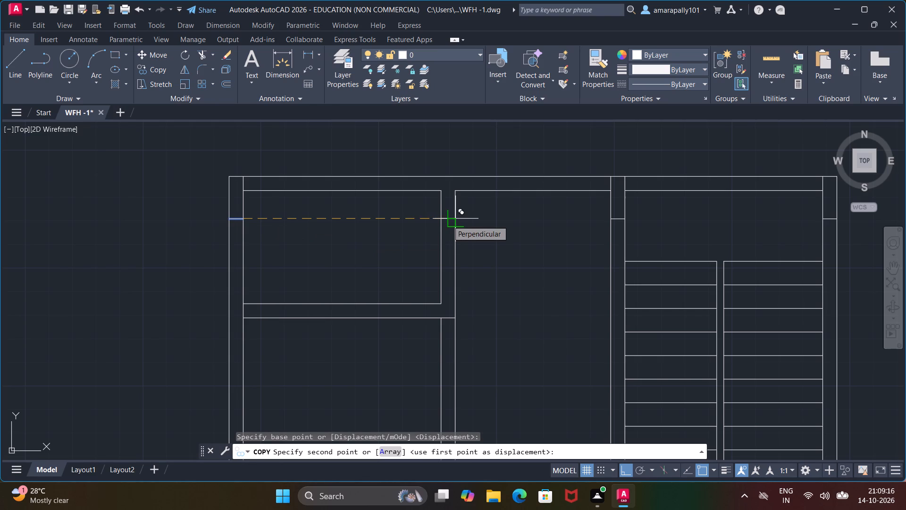
pyautogui.scroll(2, 448, 221)
pyautogui.click(467, 221)
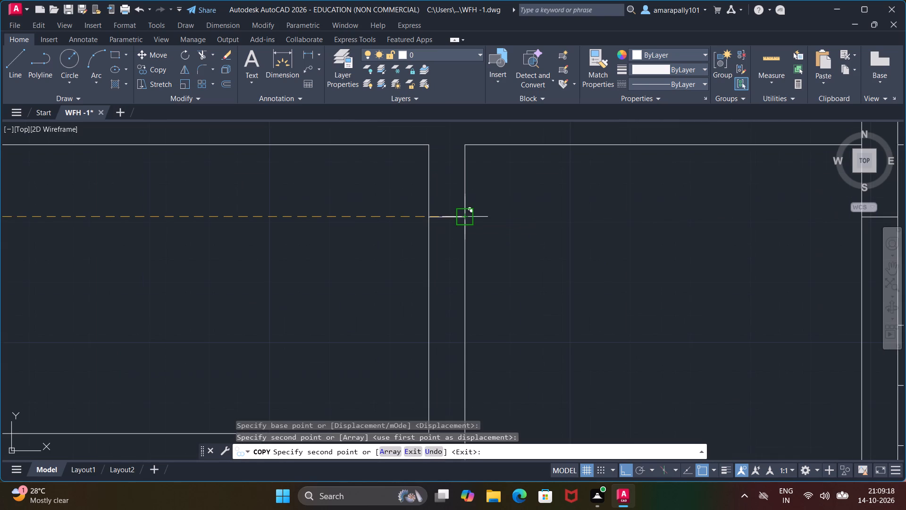
pyautogui.scroll(-3, 468, 340)
pyautogui.moveTo(464, 341); pyautogui.dragTo(448, 294, button='middle')
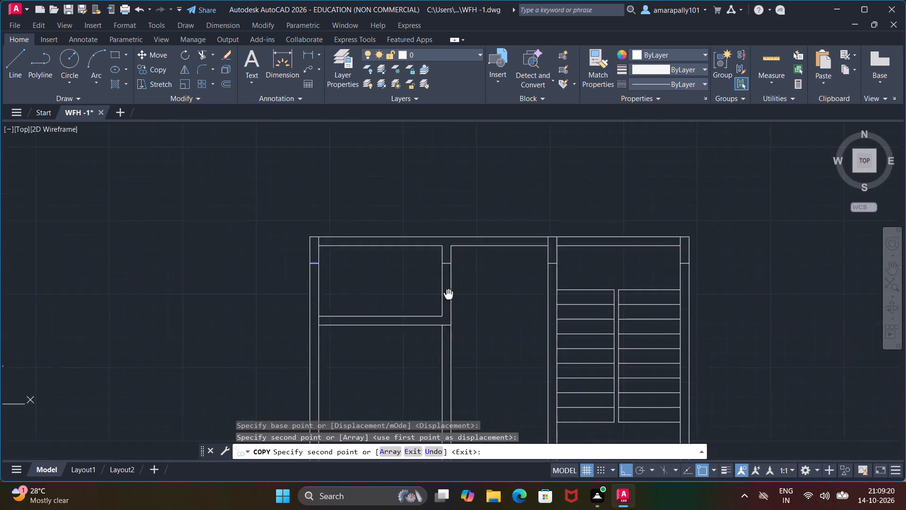
pyautogui.moveTo(448, 294); pyautogui.dragTo(445, 256, button='middle')
pyautogui.scroll(5, 453, 272)
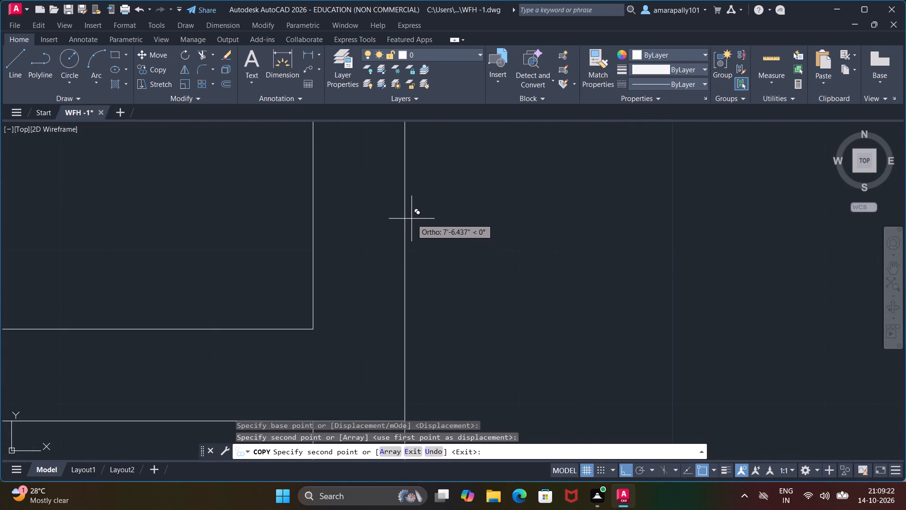
pyautogui.scroll(-4, 411, 219)
pyautogui.press('Escape')
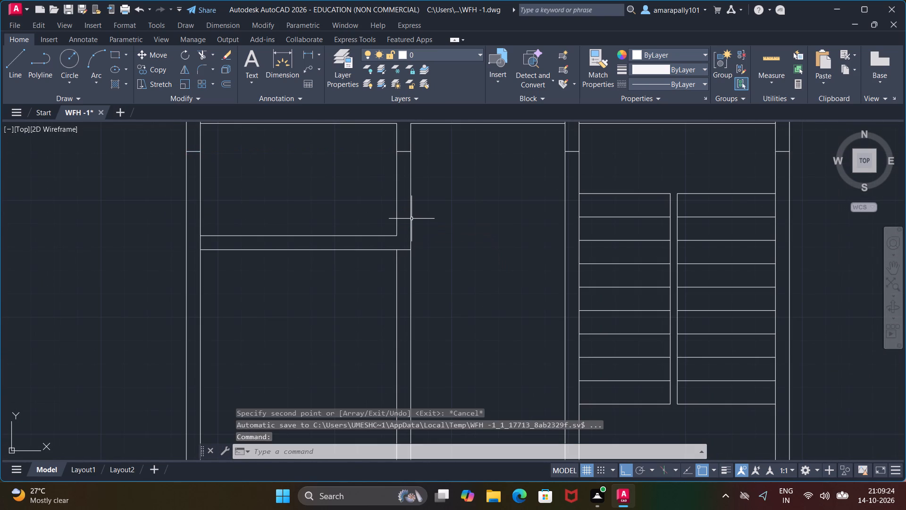
# Copy the partition's short opening line about 2' straight down to mark the other end of the opening.
pyautogui.click(406, 151)
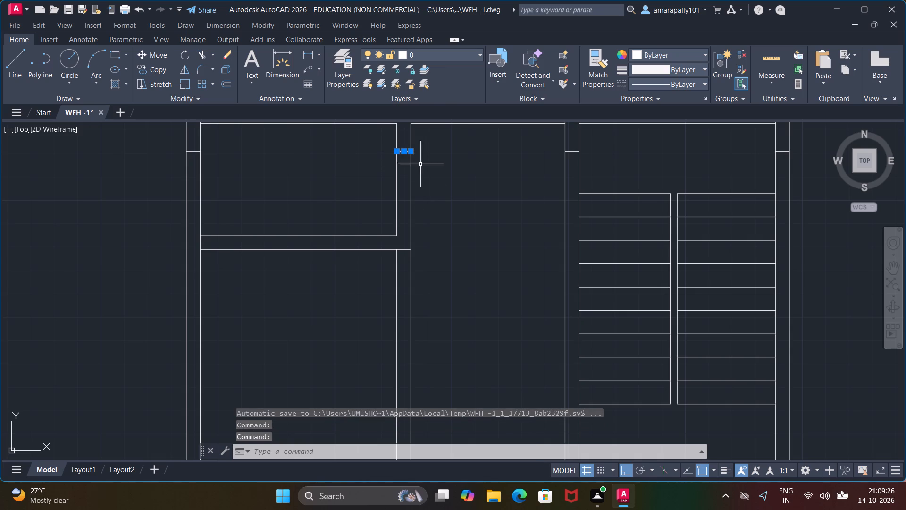
pyautogui.rightClick(419, 172)
pyautogui.click(436, 268)
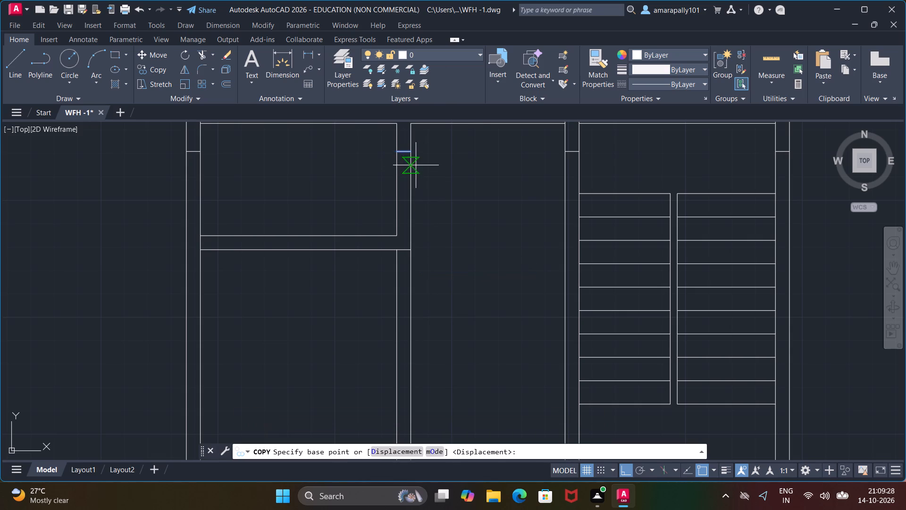
pyautogui.click(410, 151)
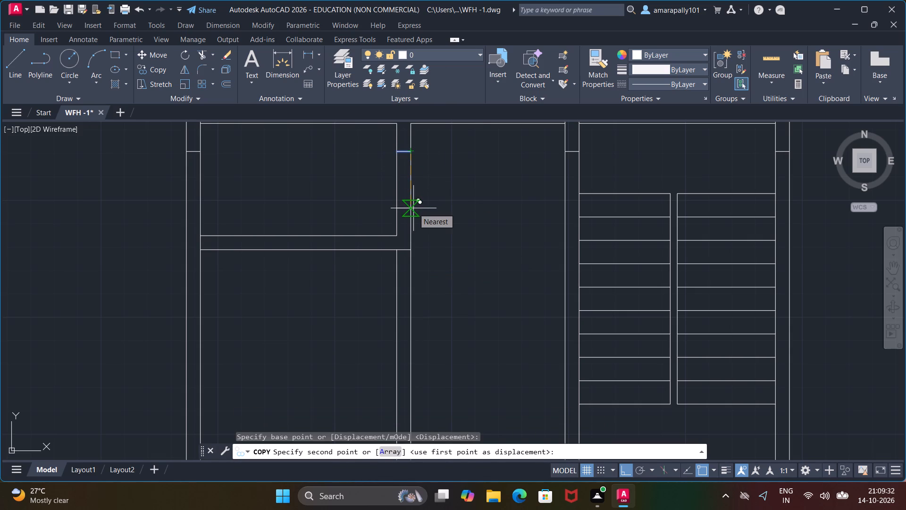
pyautogui.scroll(1, 413, 208)
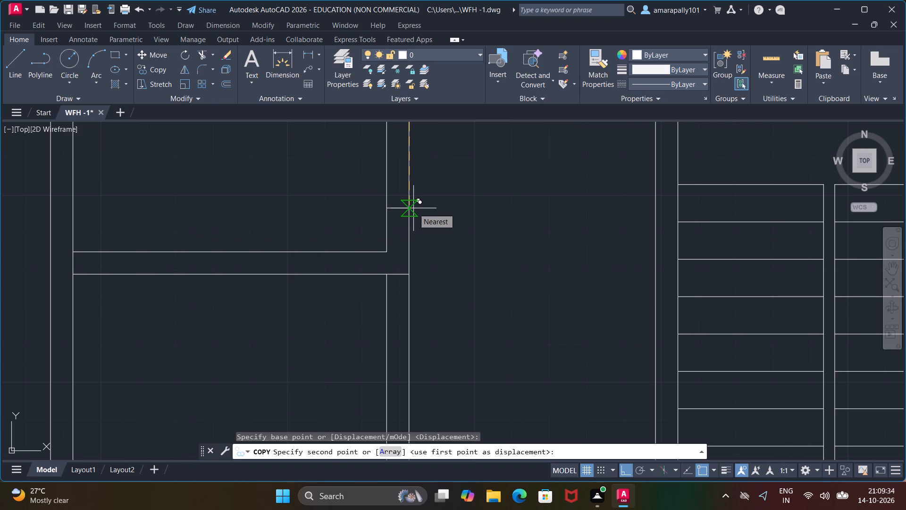
pyautogui.scroll(-2, 413, 208)
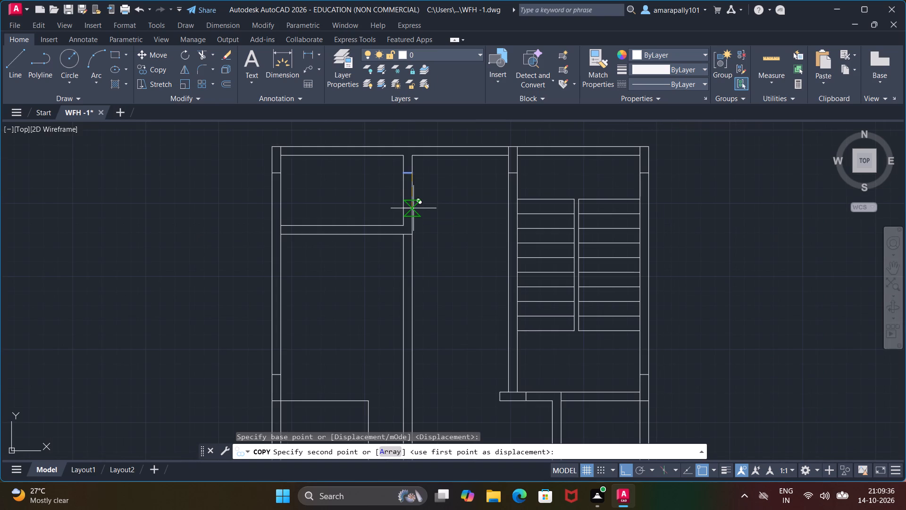
pyautogui.click(415, 210)
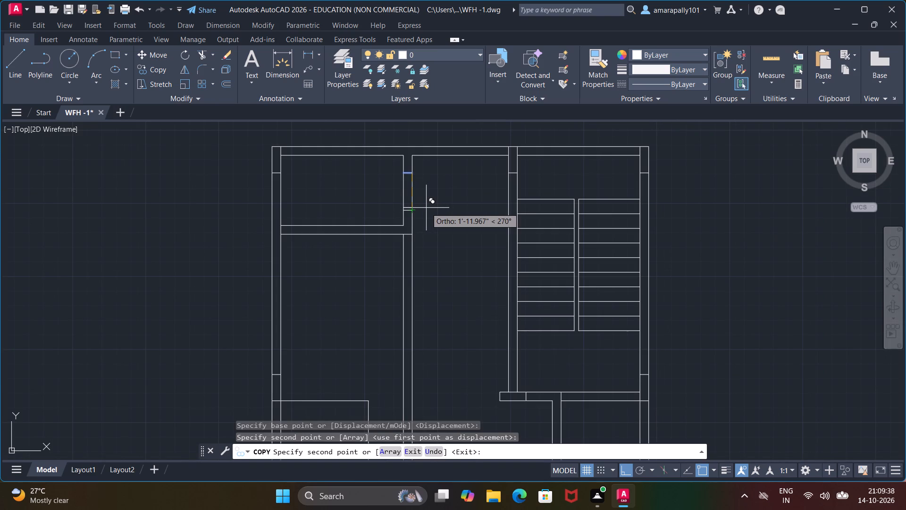
pyautogui.press('Escape')
pyautogui.press('Escape')
pyautogui.press('Escape')
pyautogui.press('Escape')
pyautogui.press('Escape')
pyautogui.press('Escape')
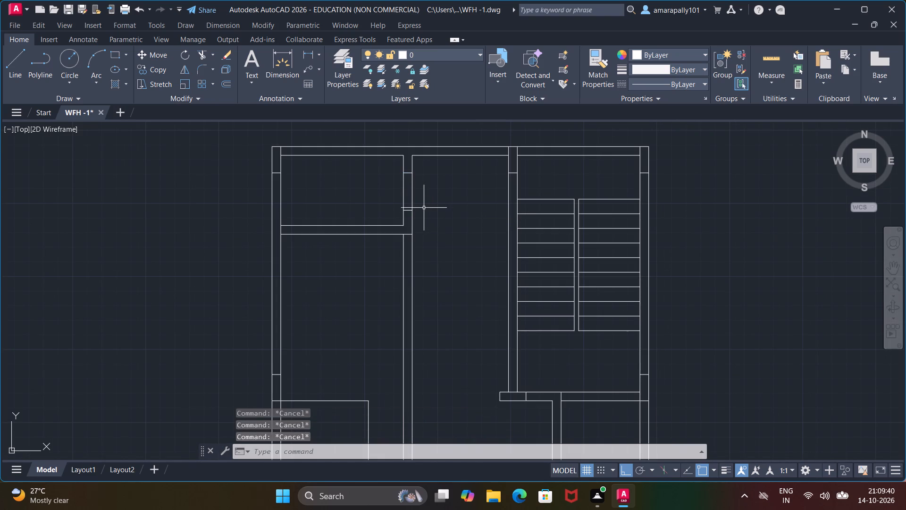
pyautogui.press('Escape')
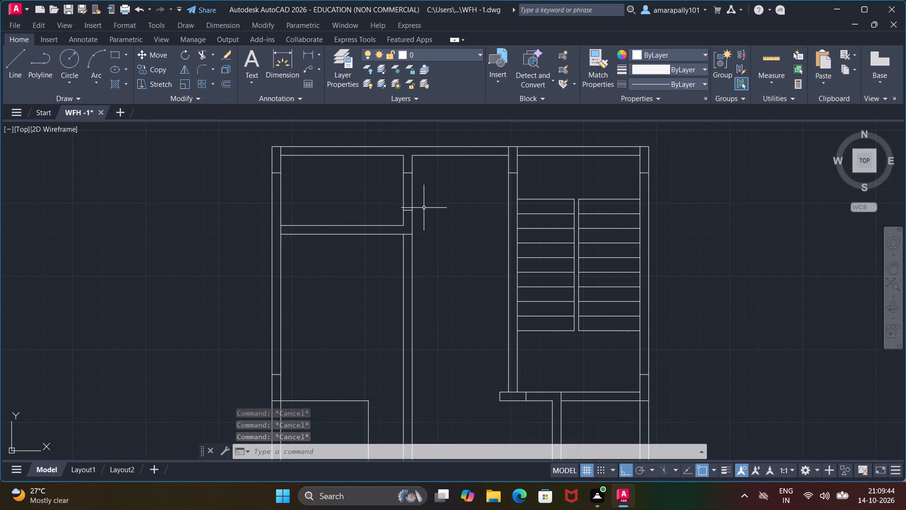
# Draw a line 2" left from the upper opening line's right end, continuing straight down to the lower opening line.
pyautogui.press('l')
pyautogui.press('Return')
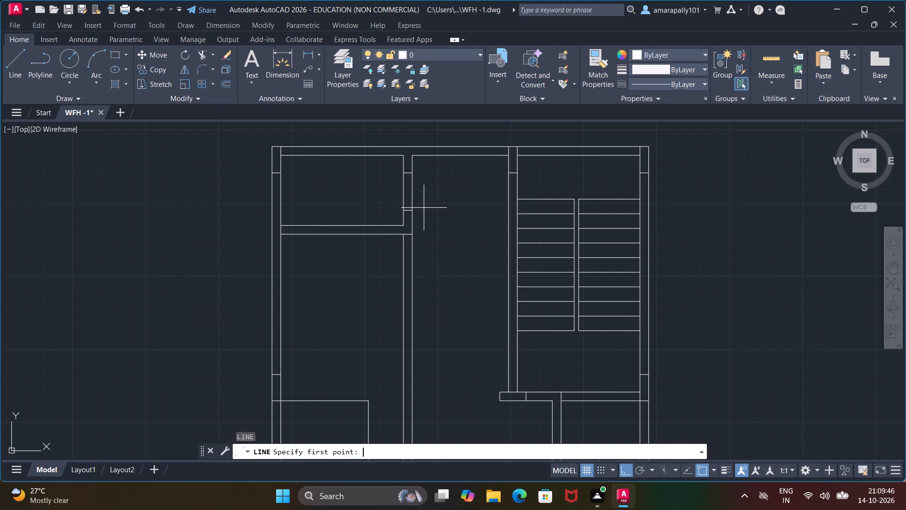
pyautogui.scroll(4, 396, 161)
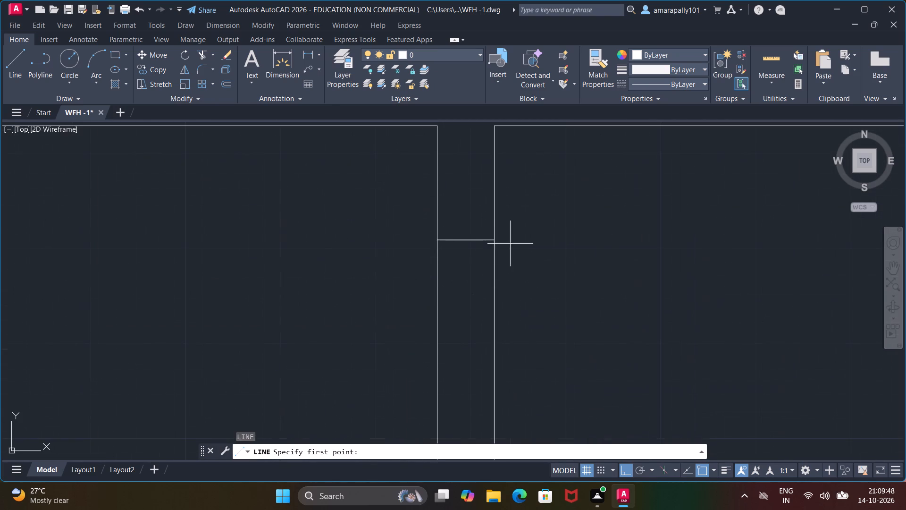
pyautogui.click(494, 243)
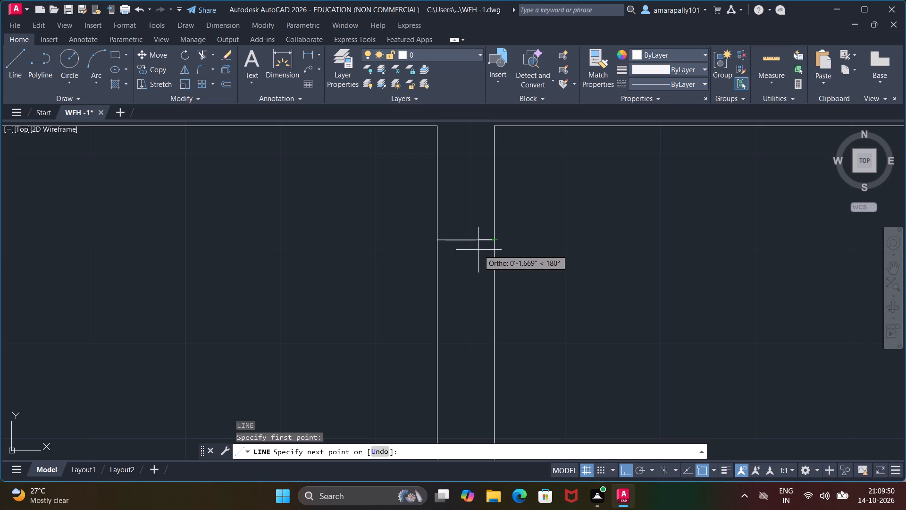
pyautogui.write('2"')
pyautogui.press('Return')
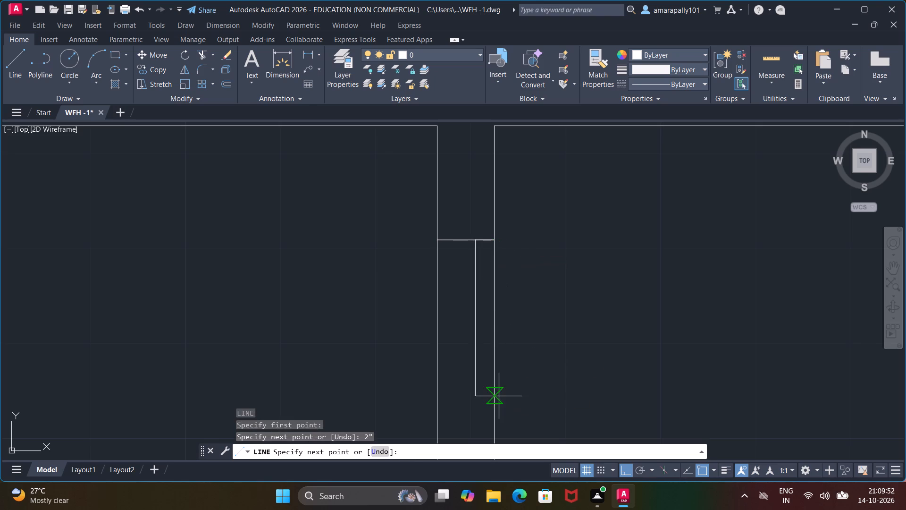
pyautogui.middleClick(495, 399)
pyautogui.moveTo(493, 399); pyautogui.dragTo(478, 232, button='middle')
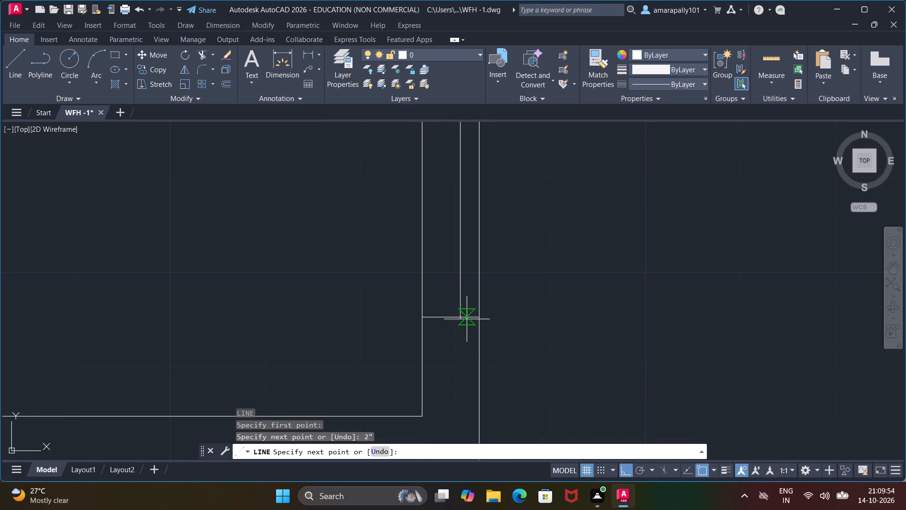
pyautogui.click(465, 319)
pyautogui.press('Escape')
pyautogui.press('Escape')
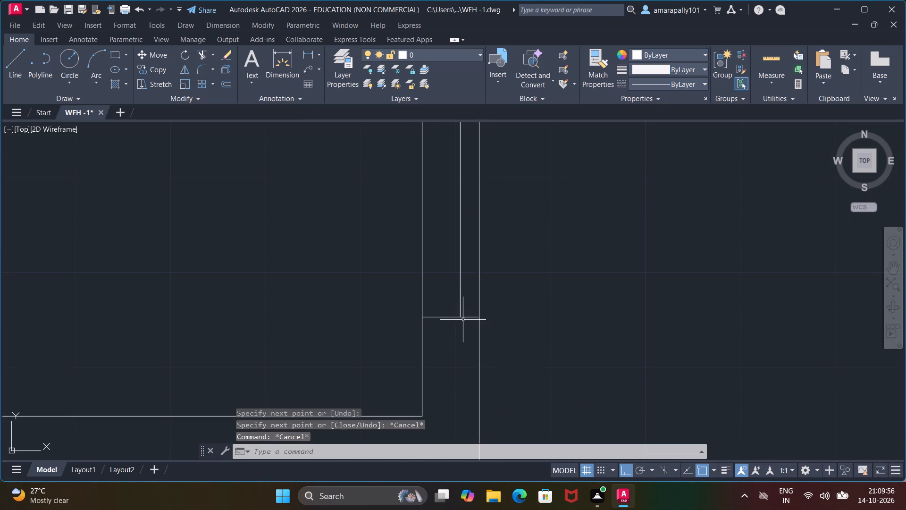
pyautogui.press('Escape')
pyautogui.press('Escape')
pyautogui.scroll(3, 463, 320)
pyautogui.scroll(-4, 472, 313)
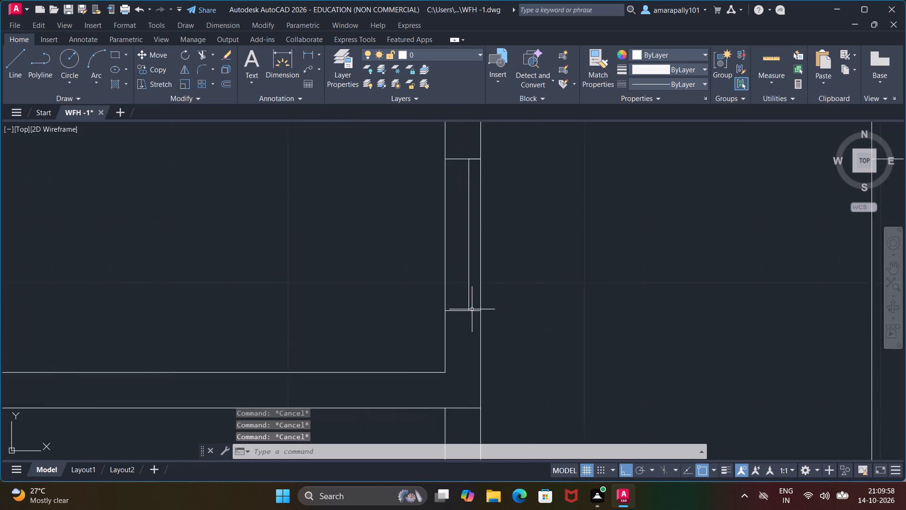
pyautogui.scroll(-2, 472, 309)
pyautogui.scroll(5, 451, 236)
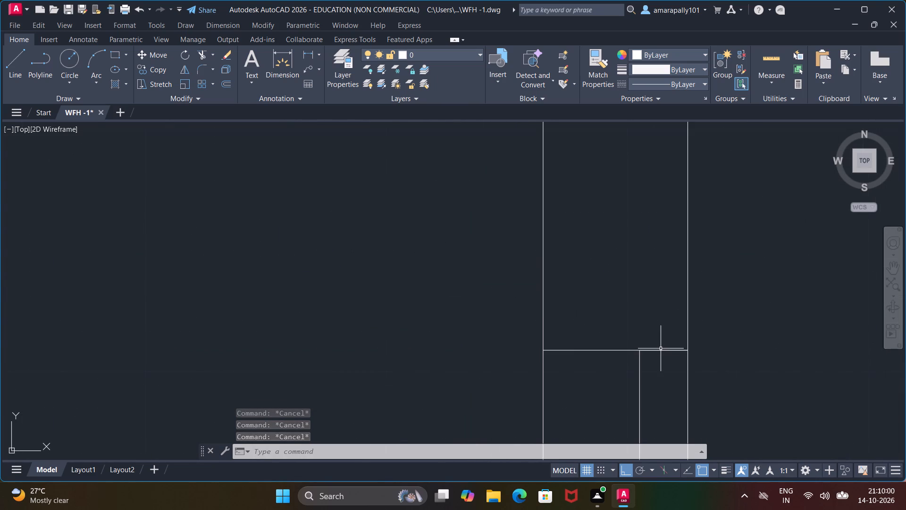
# Delete the short 2" horizontal construction line at the top of the small room's partition opening.
pyautogui.click(661, 349)
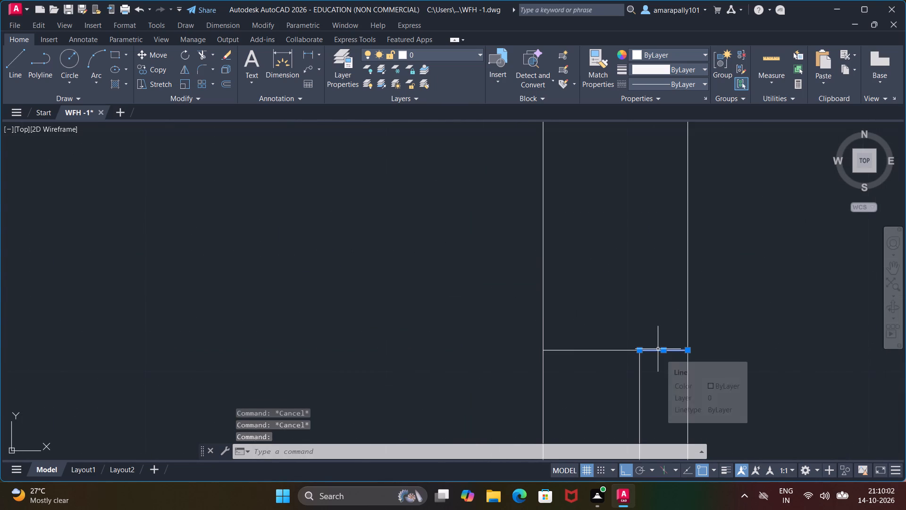
pyautogui.press('Delete')
# Offset the vertical line inside the small room's partition opening 2" to the left.
pyautogui.click(639, 376)
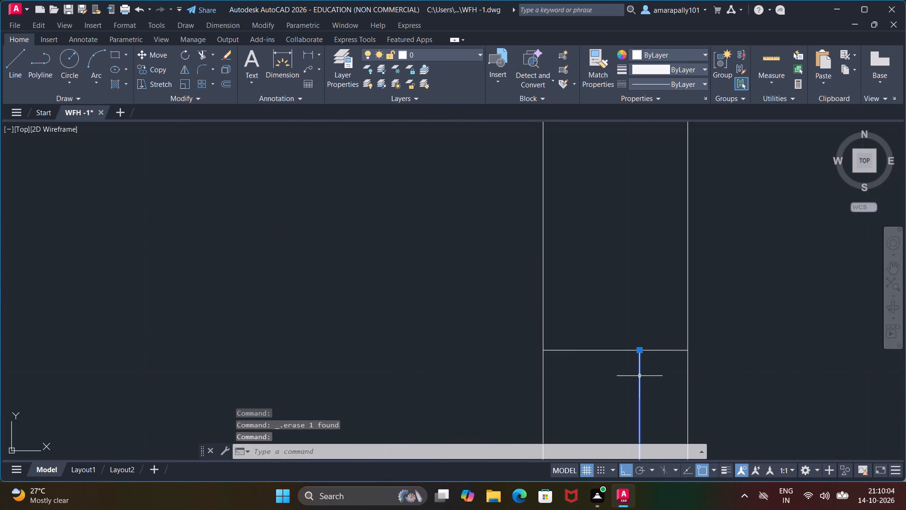
pyautogui.press('o')
pyautogui.press('Return')
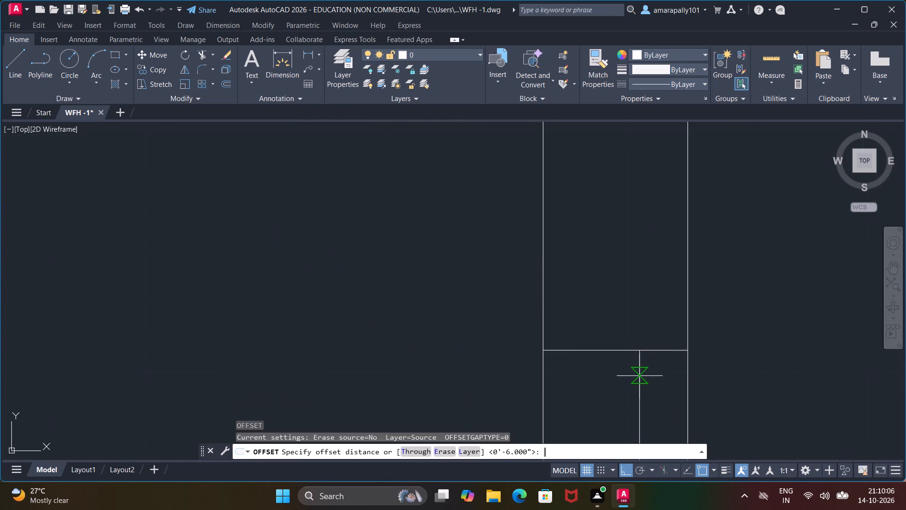
pyautogui.click(639, 395)
pyautogui.write('2"')
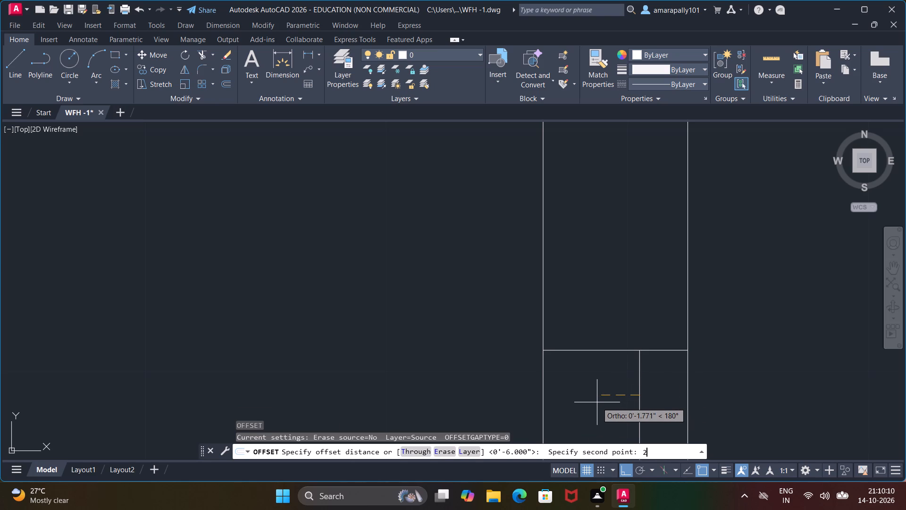
pyautogui.press('Return')
pyautogui.scroll(-5, 593, 300)
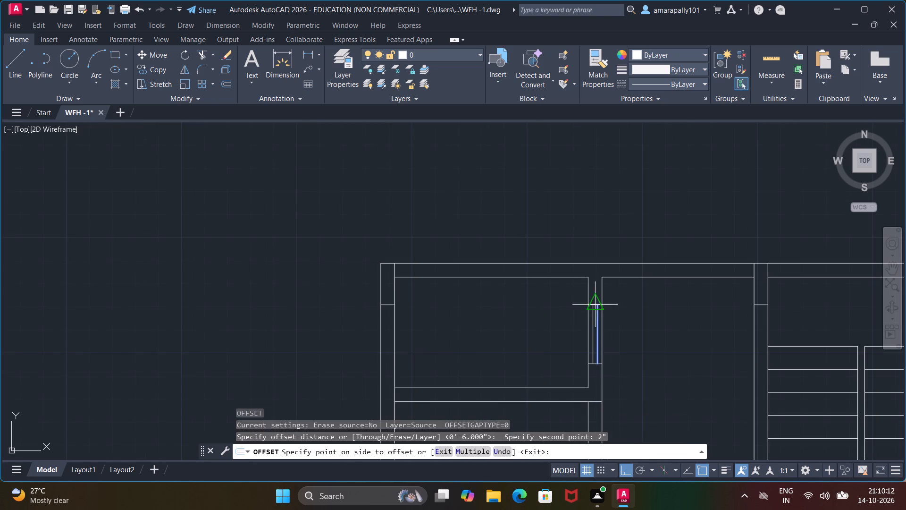
pyautogui.click(581, 345)
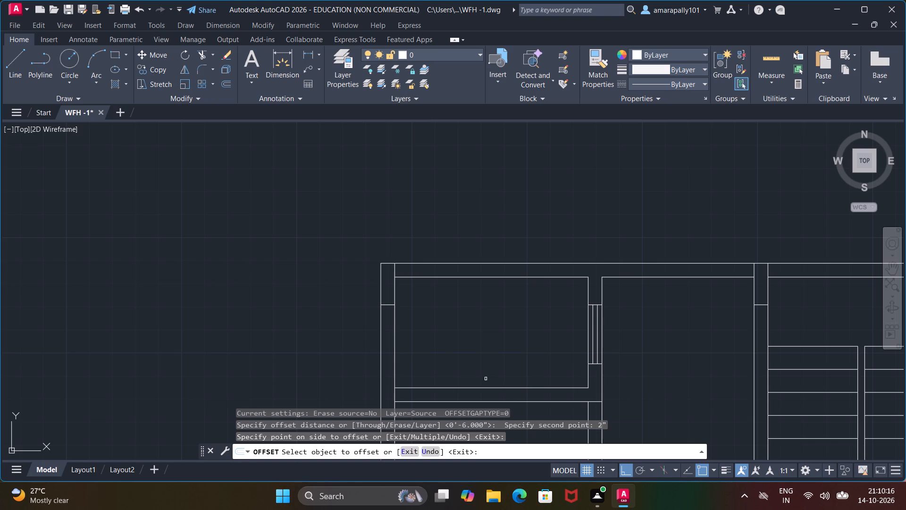
# Trim away both lines of the long vertical partition below the small room.
pyautogui.moveTo(503, 372); pyautogui.dragTo(524, 289, button='middle')
pyautogui.scroll(-4, 545, 260)
pyautogui.moveTo(556, 334); pyautogui.dragTo(547, 322, button='middle')
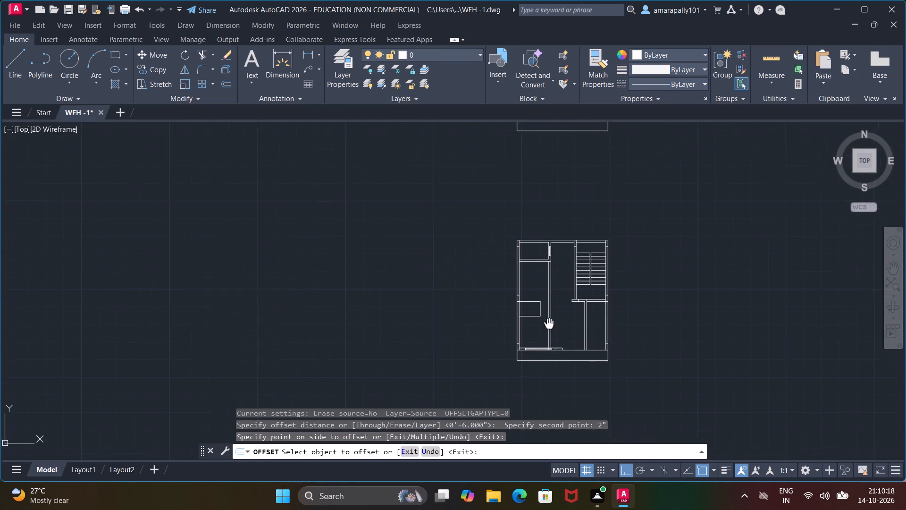
pyautogui.moveTo(547, 322); pyautogui.dragTo(544, 313, button='middle')
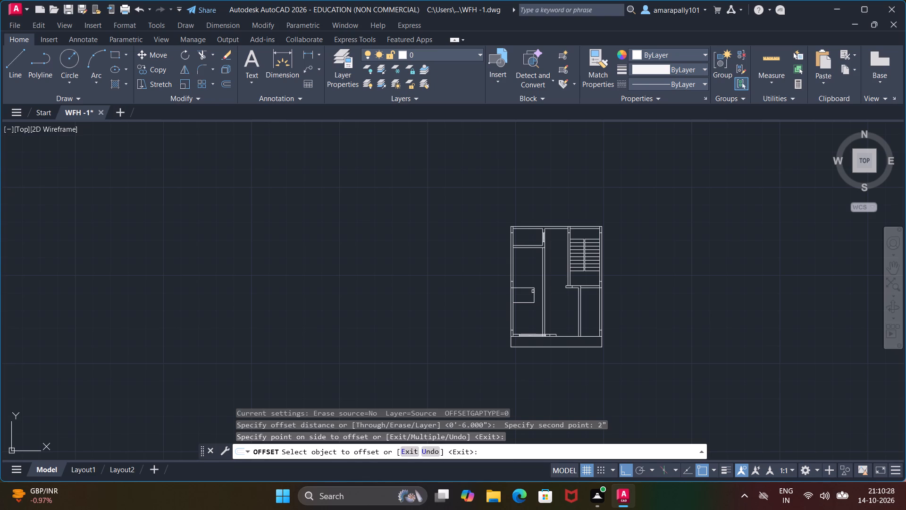
pyautogui.write('TR')
pyautogui.press('Escape')
pyautogui.press('Escape')
pyautogui.press('Escape')
pyautogui.press('Escape')
pyautogui.press('Escape')
pyautogui.write('TR')
pyautogui.press('Return')
pyautogui.press('Return')
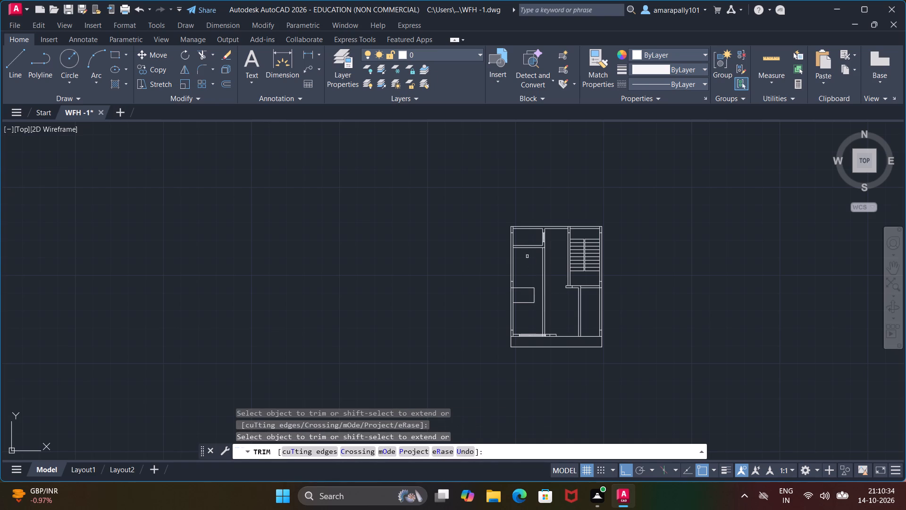
pyautogui.scroll(2, 538, 263)
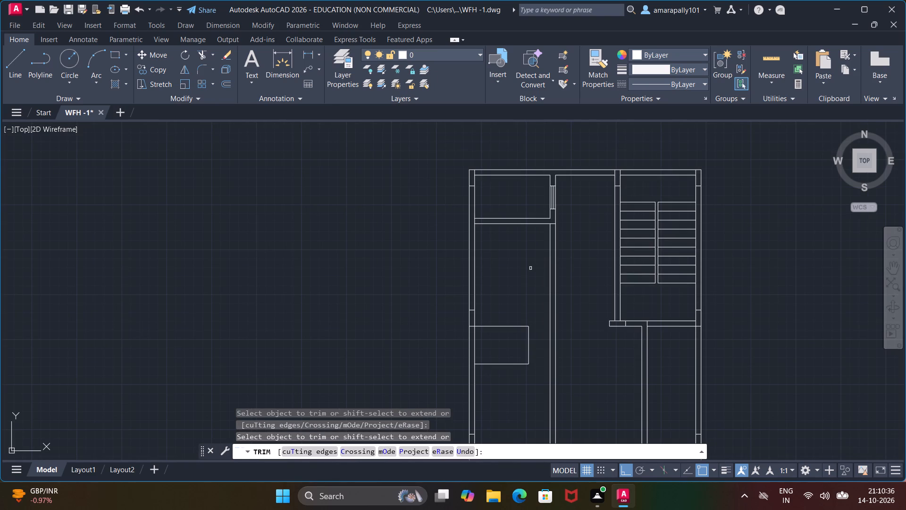
pyautogui.moveTo(520, 268); pyautogui.dragTo(592, 267)
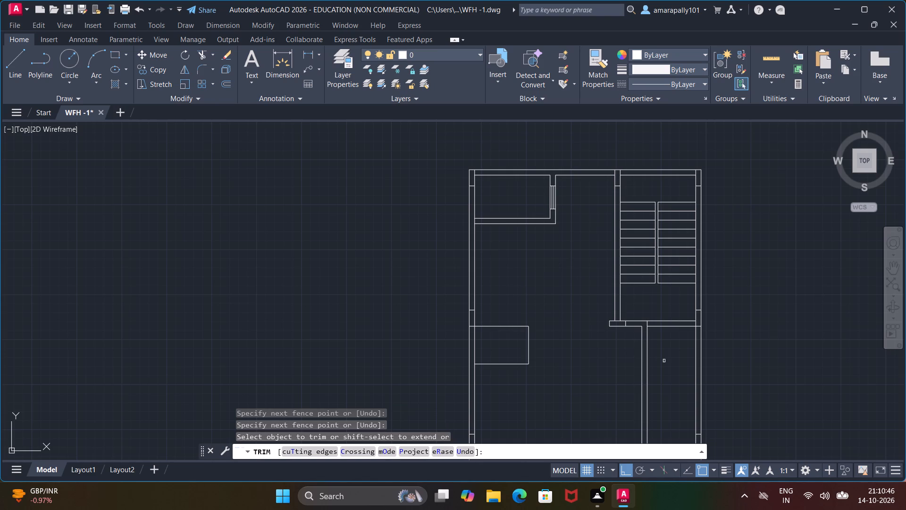
# Trim away both lines of the vertical partition below the staircase wall in the plan's lower-right area.
pyautogui.scroll(2, 664, 361)
pyautogui.scroll(-4, 664, 361)
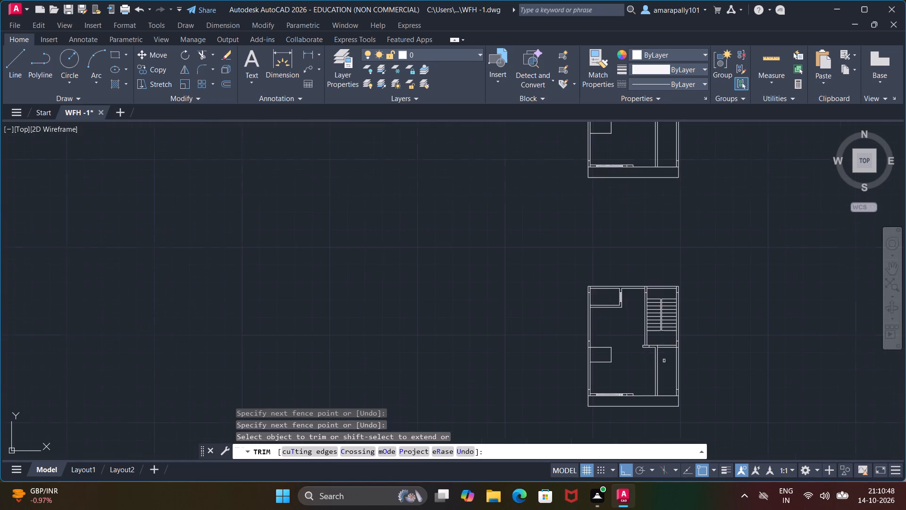
pyautogui.moveTo(657, 361); pyautogui.dragTo(636, 276, button='middle')
pyautogui.moveTo(648, 278); pyautogui.dragTo(602, 284)
pyautogui.scroll(1, 669, 261)
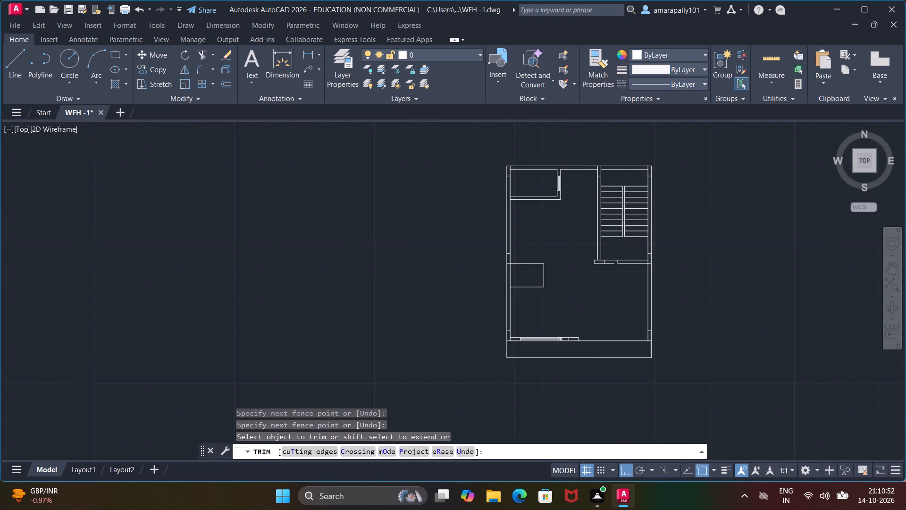
pyautogui.scroll(3, 669, 261)
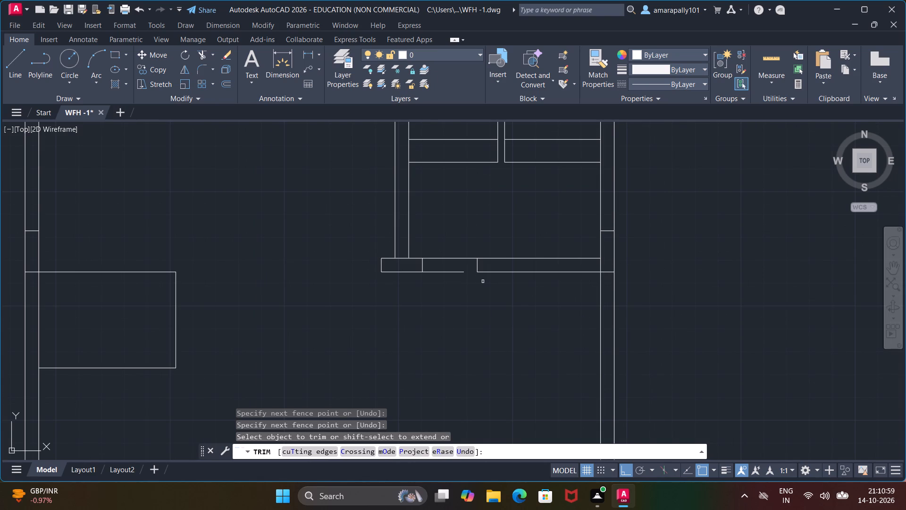
pyautogui.scroll(2, 477, 274)
pyautogui.press('Escape')
pyautogui.press('Escape')
pyautogui.press('Escape')
pyautogui.press('Escape')
pyautogui.press('Escape')
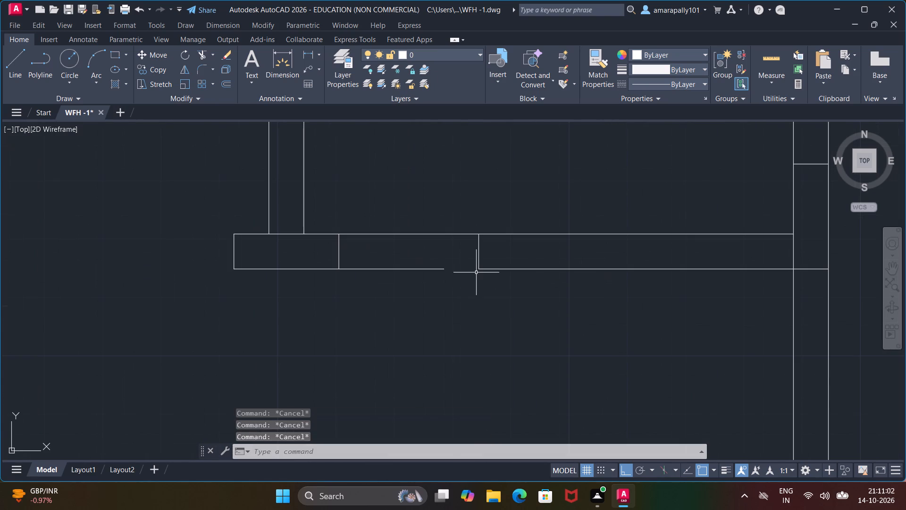
pyautogui.press('Escape')
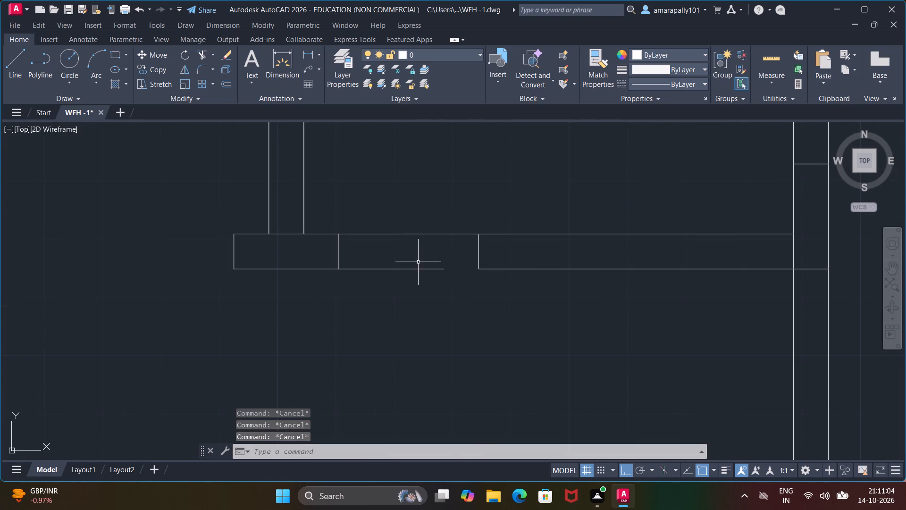
# Stretch the open end of the staircase wall's lower line right to the short vertical line, closing the gap.
pyautogui.click(419, 269)
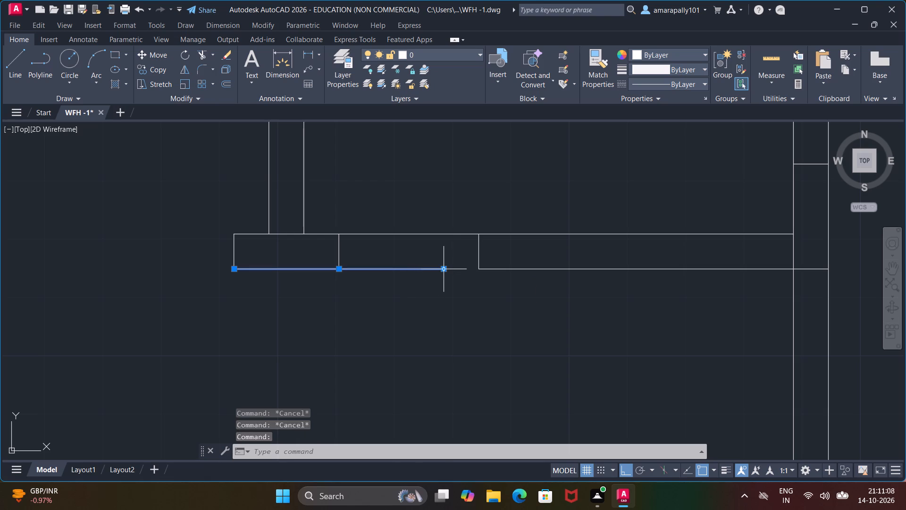
pyautogui.click(447, 270)
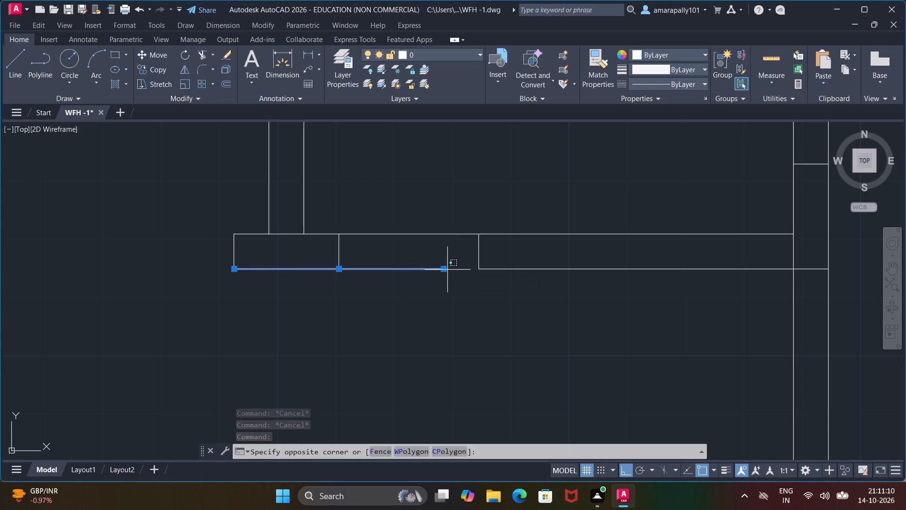
pyautogui.click(443, 271)
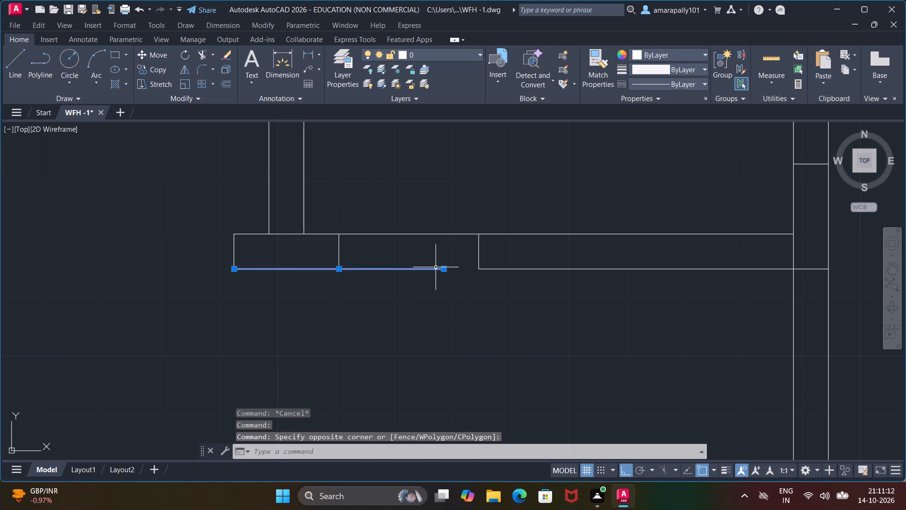
pyautogui.click(446, 270)
pyautogui.click(478, 269)
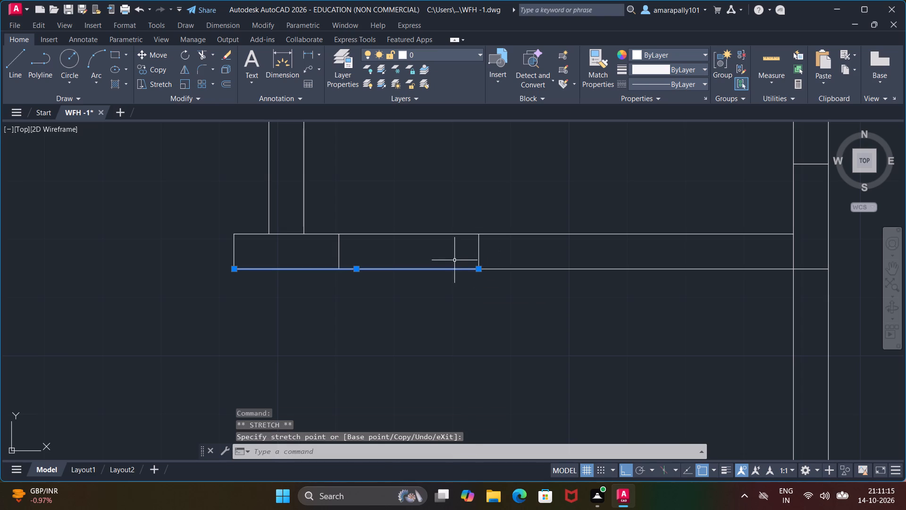
pyautogui.press('Escape')
pyautogui.press('Escape')
pyautogui.press('Escape')
pyautogui.press('Escape')
pyautogui.press('Escape')
pyautogui.press('Escape')
pyautogui.press('Escape')
pyautogui.press('Escape')
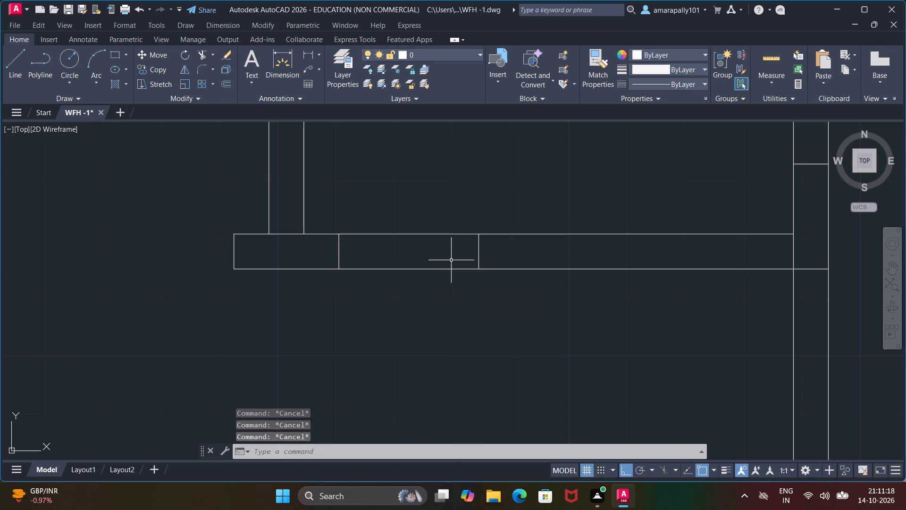
# Move the short vertical line at the closed gap in the staircase wall 6" to the left.
pyautogui.click(479, 255)
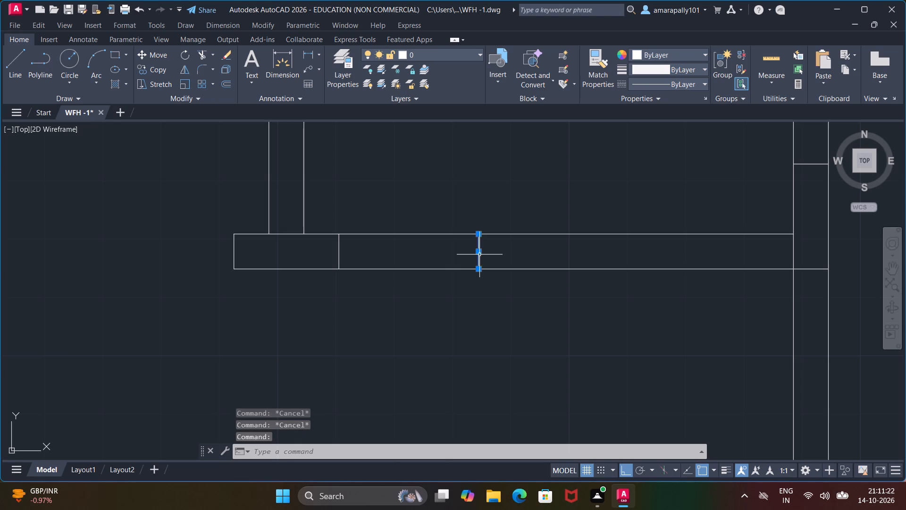
pyautogui.rightClick(479, 255)
pyautogui.click(499, 281)
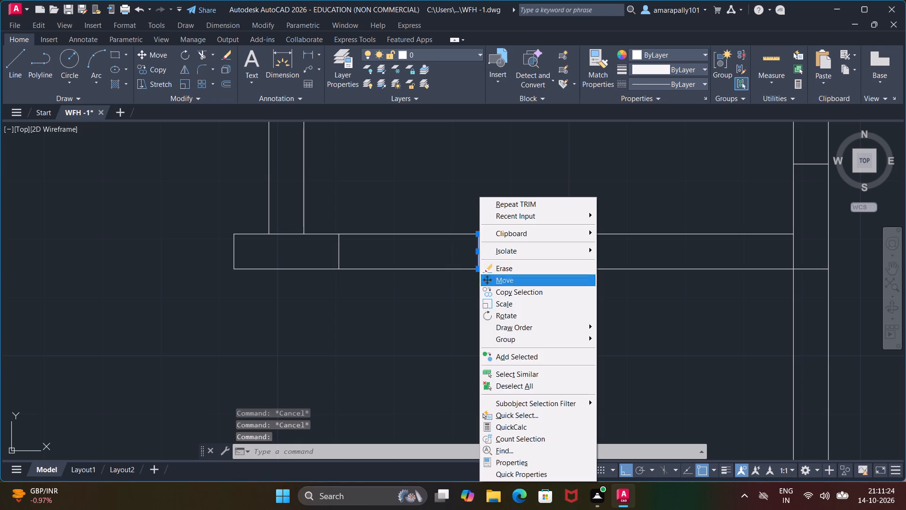
pyautogui.click(480, 267)
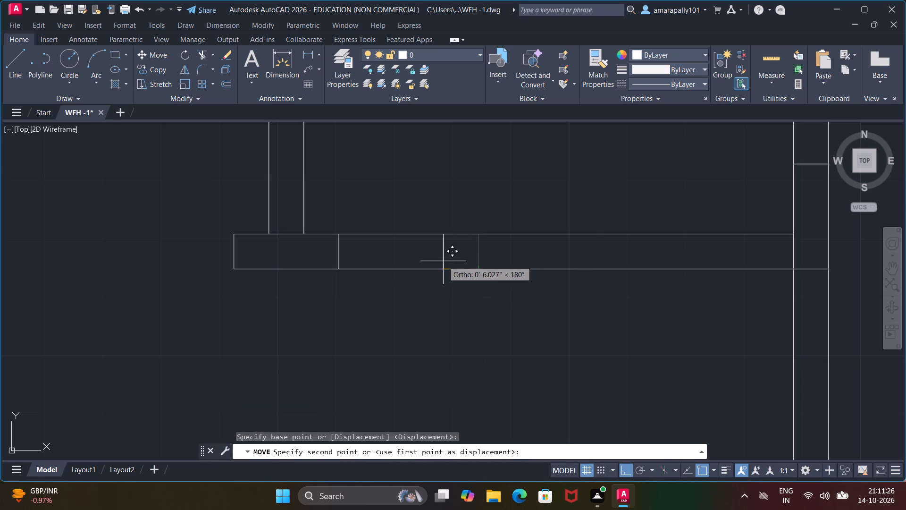
pyautogui.write('6"')
pyautogui.press('Return')
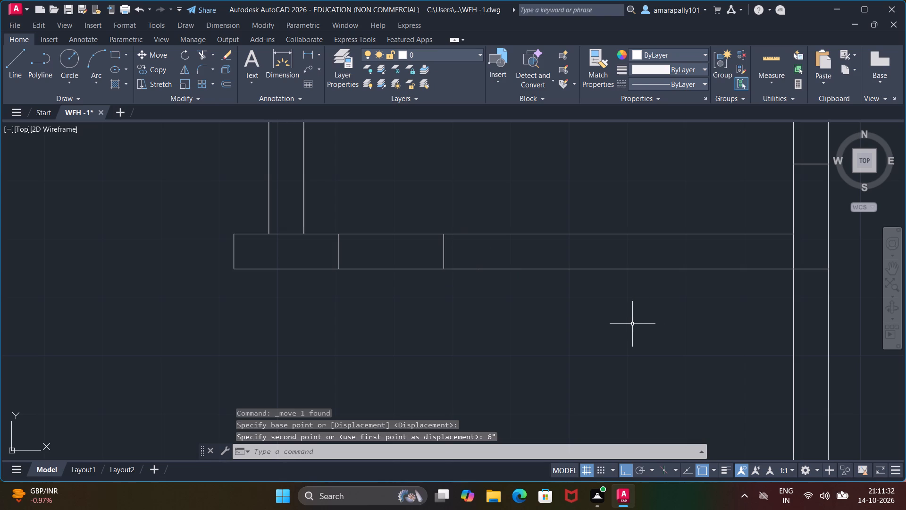
# Copy the moved short vertical line 3'6" to the right along the staircase wall.
pyautogui.click(444, 261)
pyautogui.rightClick(442, 261)
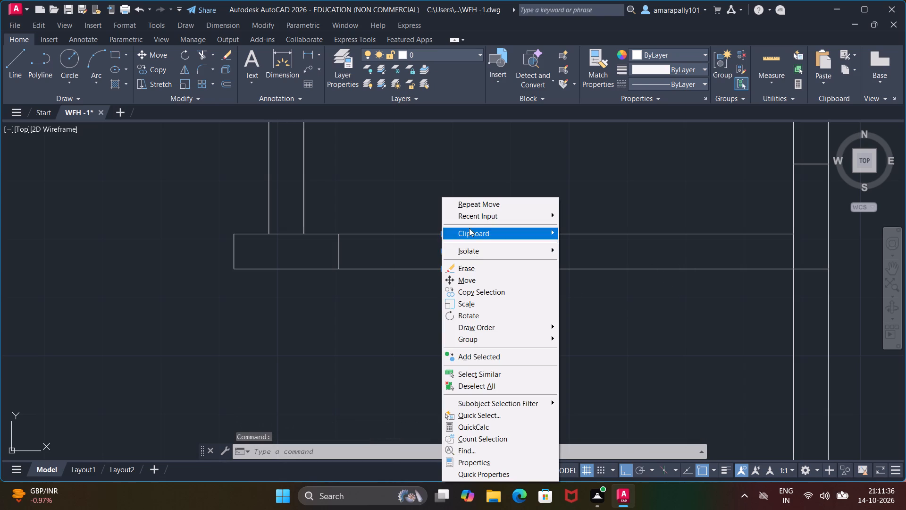
pyautogui.click(467, 287)
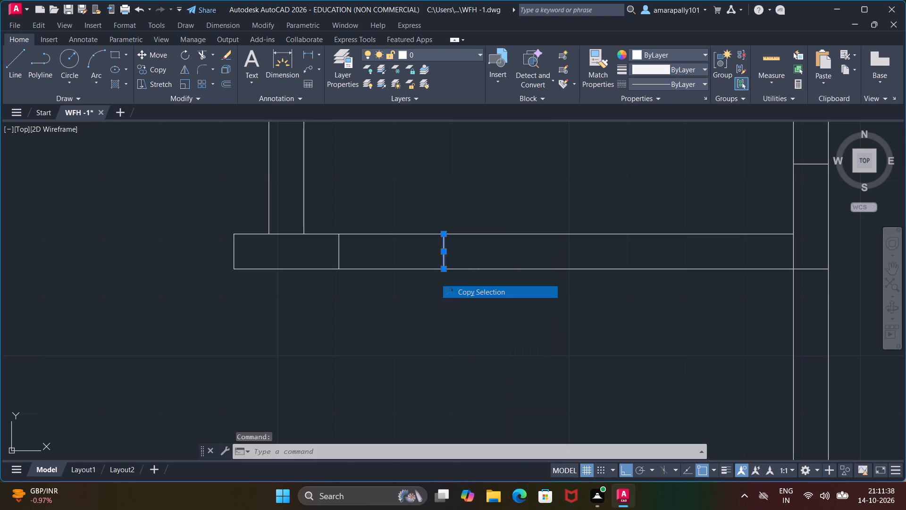
pyautogui.click(441, 271)
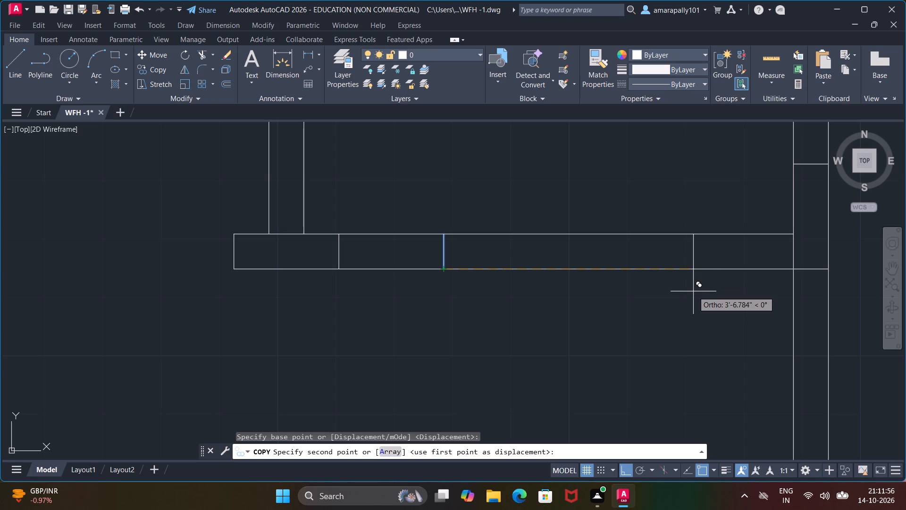
pyautogui.write("3'")
pyautogui.write('6"')
pyautogui.press('Return')
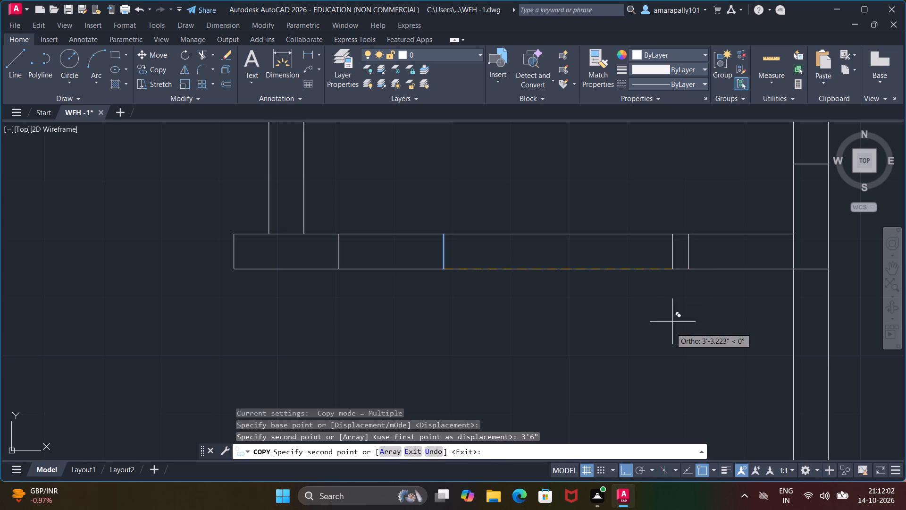
pyautogui.press('Escape')
pyautogui.press('Escape')
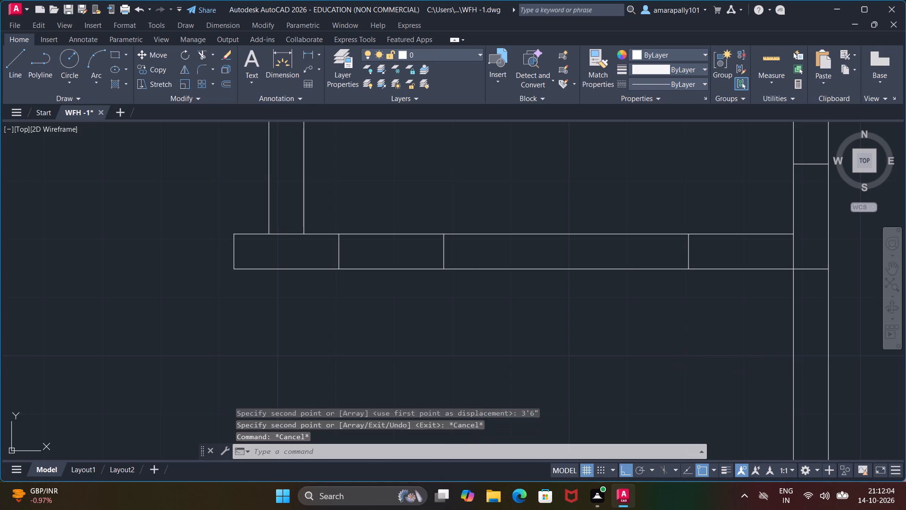
pyautogui.press('Escape')
pyautogui.press('Escape')
pyautogui.press('Escape')
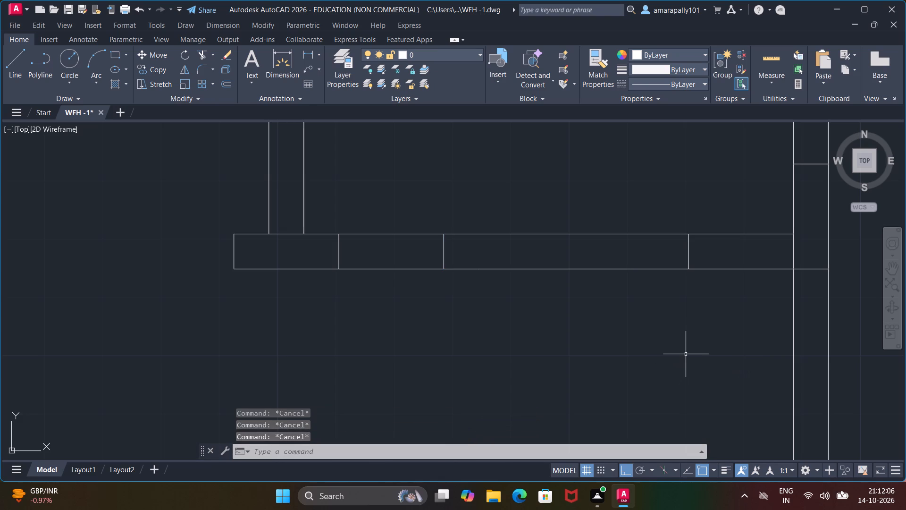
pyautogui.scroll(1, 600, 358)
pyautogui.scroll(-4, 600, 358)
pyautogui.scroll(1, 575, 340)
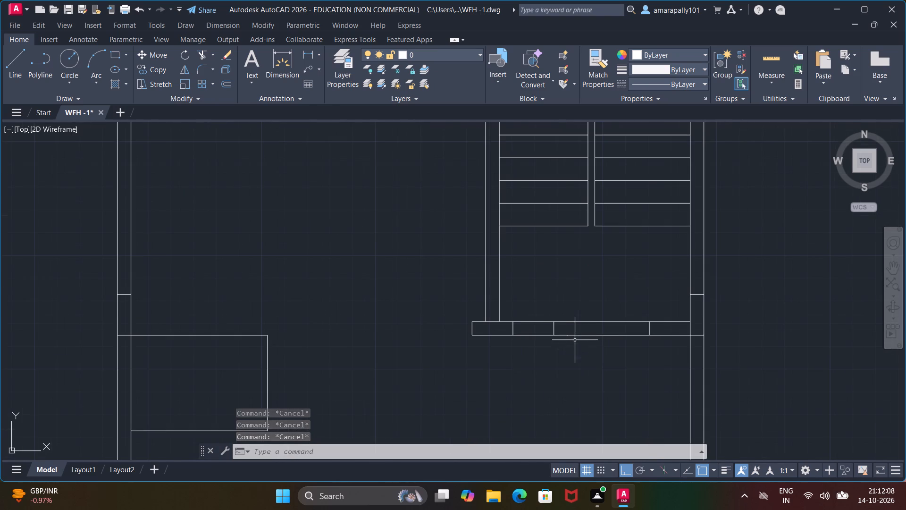
# Draw connected lines across the staircase wall's left opening, rising 2" from its lower corner, crossing, rising another 2" and returning across.
pyautogui.scroll(-2, 377, 307)
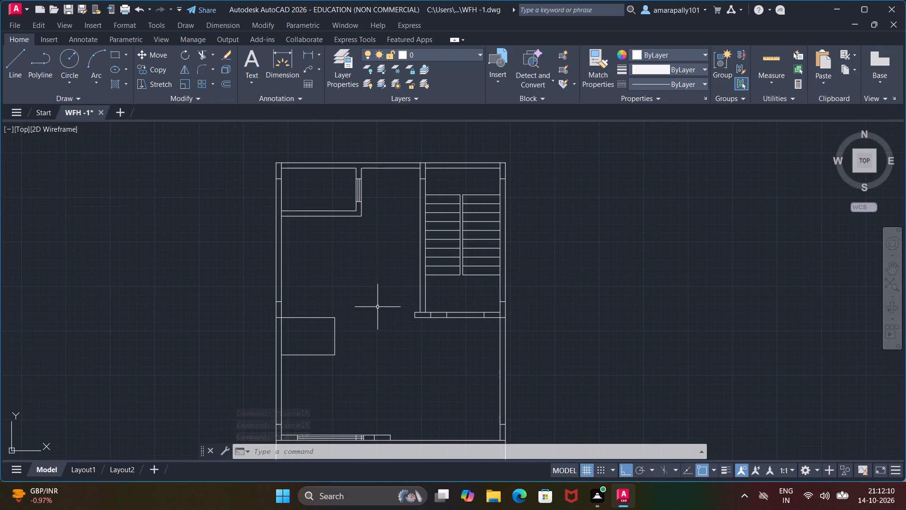
pyautogui.scroll(4, 441, 354)
pyautogui.moveTo(445, 287); pyautogui.dragTo(445, 322, button='middle')
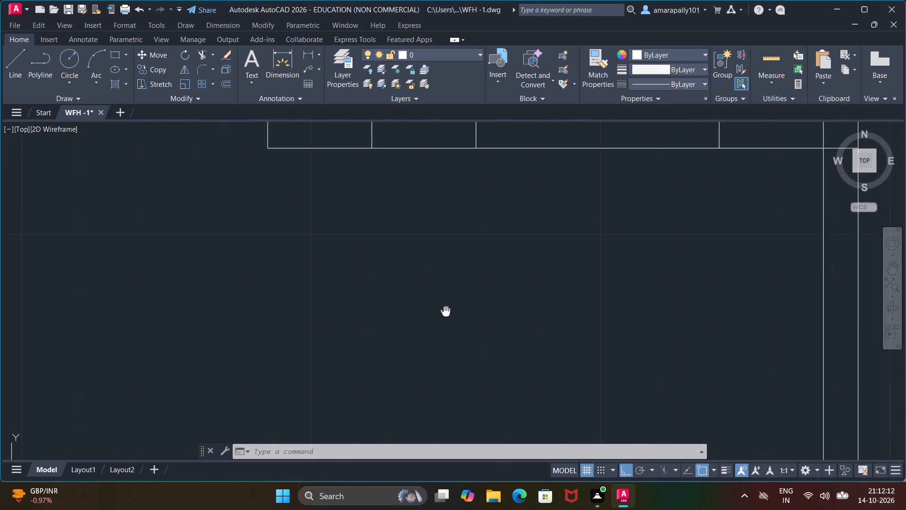
pyautogui.moveTo(445, 322); pyautogui.dragTo(453, 405, button='middle')
pyautogui.press('l')
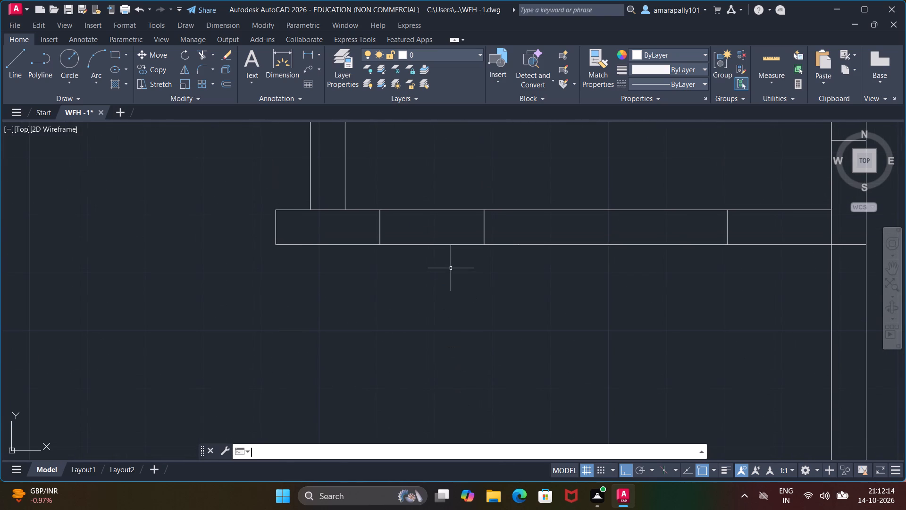
pyautogui.press('Return')
pyautogui.click(376, 246)
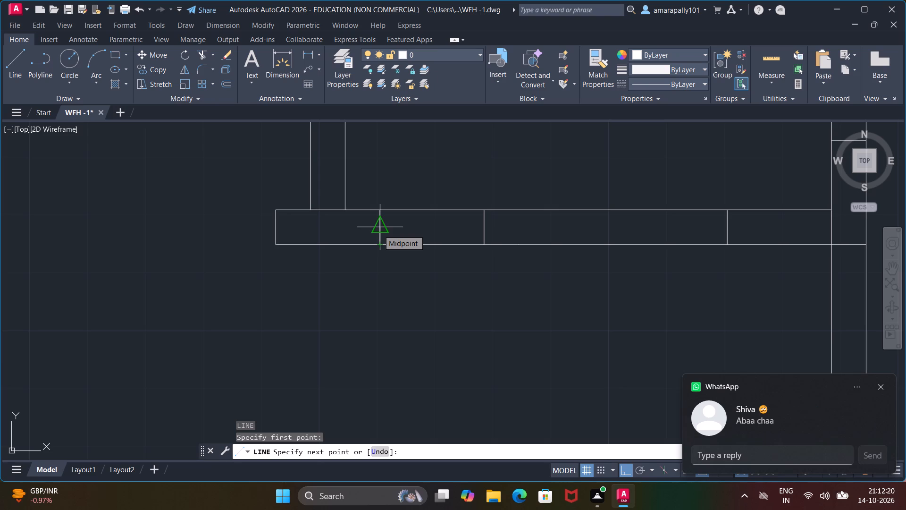
pyautogui.write('2"')
pyautogui.press('Return')
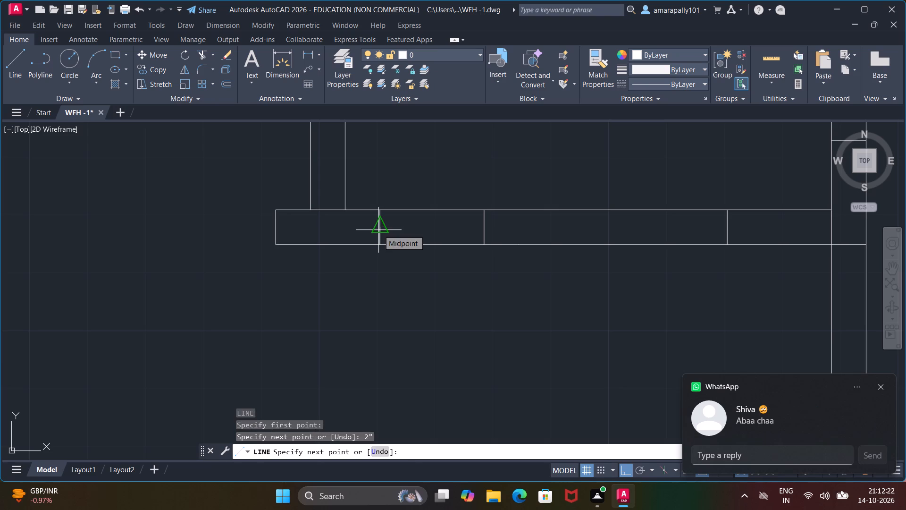
pyautogui.click(483, 235)
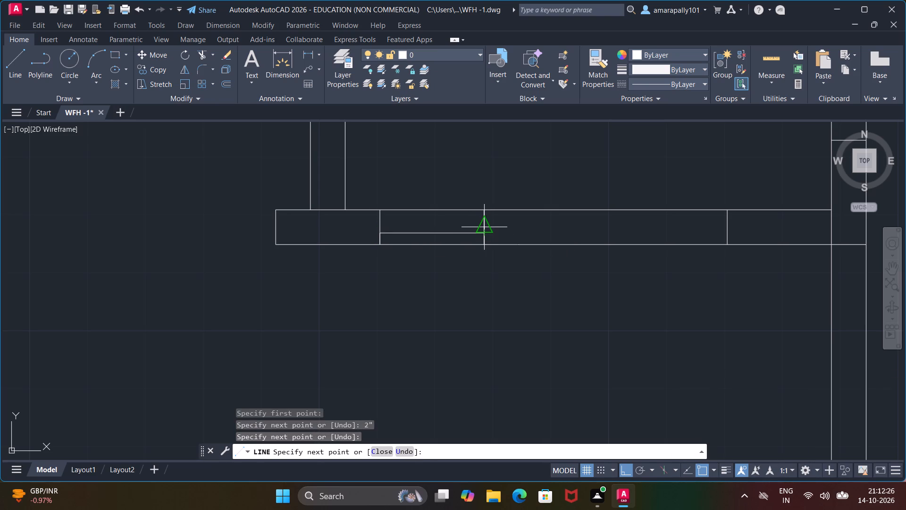
pyautogui.write('2"')
pyautogui.press('Return')
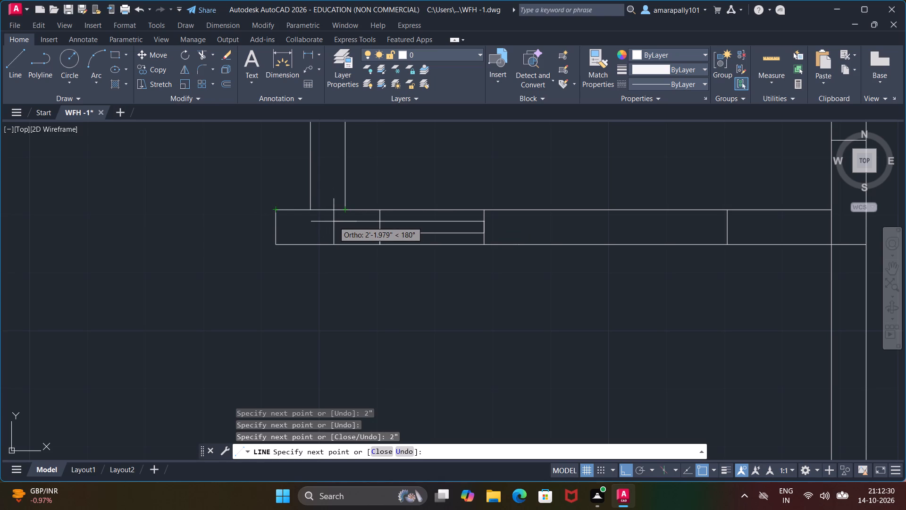
pyautogui.click(378, 223)
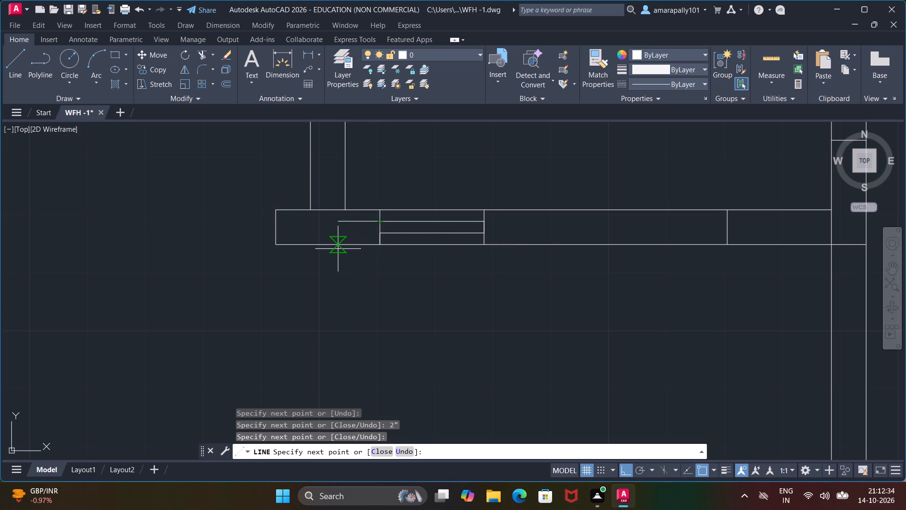
pyautogui.press('Escape')
pyautogui.press('Escape')
pyautogui.press('Escape')
pyautogui.press('Escape')
pyautogui.press('Escape')
pyautogui.press('Escape')
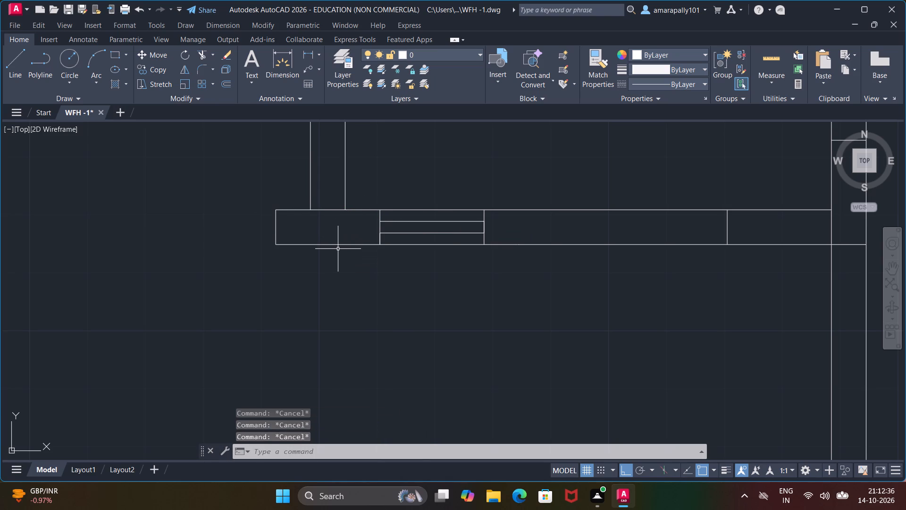
# Erase the two 2" vertical segments at the ends of the new window lines, keeping the two horizontal lines.
pyautogui.click(380, 240)
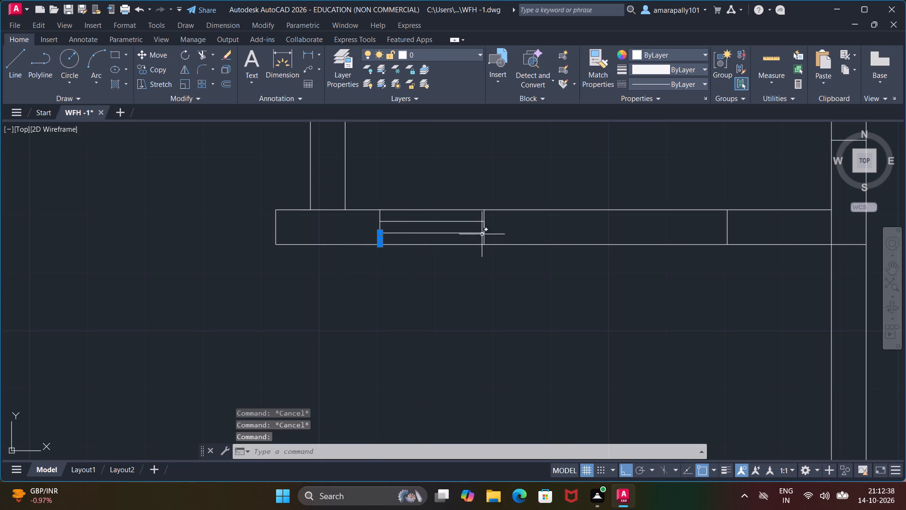
pyautogui.click(483, 228)
pyautogui.press('Delete')
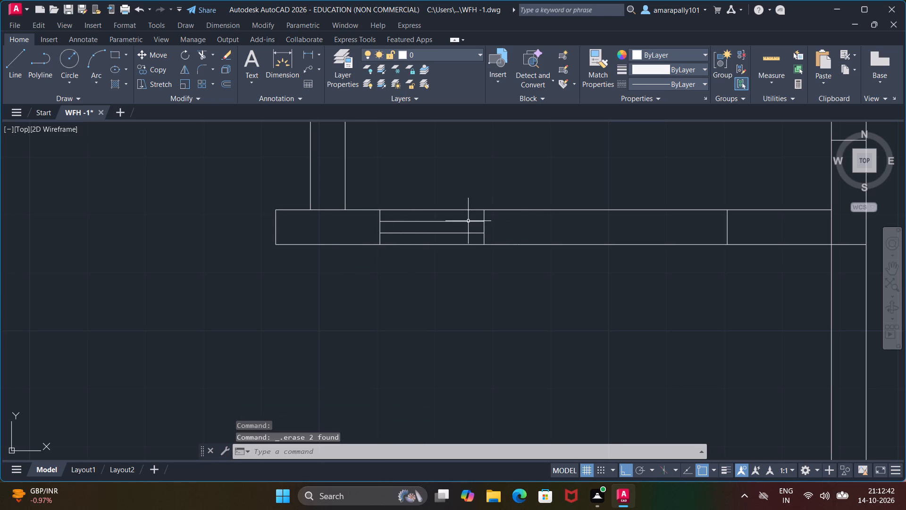
# Copy the two horizontal window lines along the staircase wall into the end bay against the plan's right outer wall.
pyautogui.click(468, 221)
pyautogui.click(469, 233)
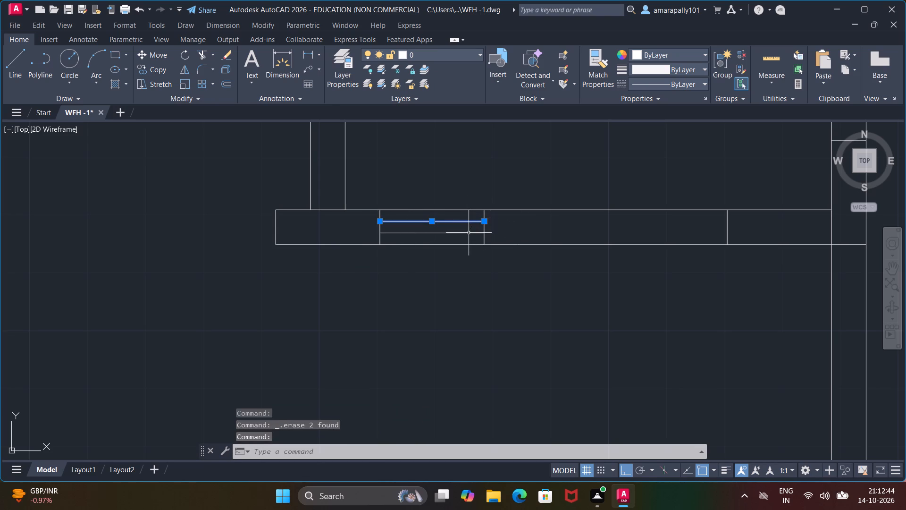
pyautogui.rightClick(470, 233)
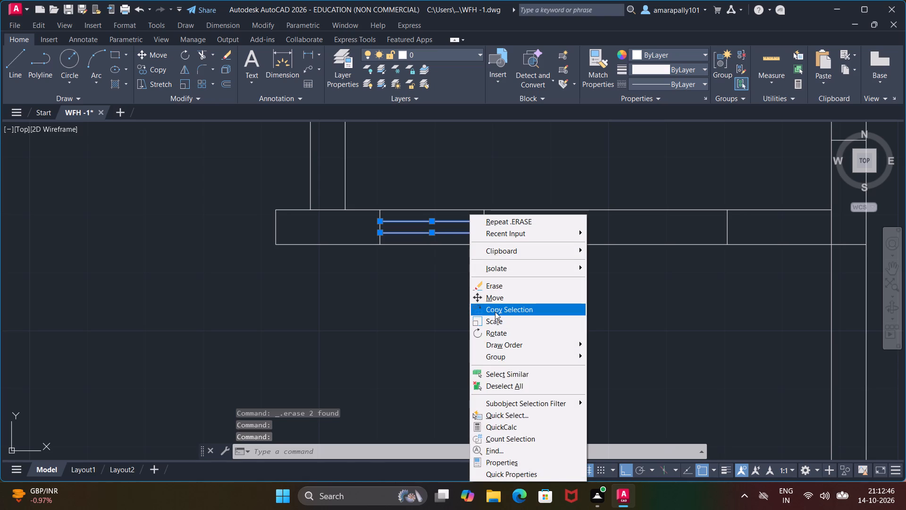
pyautogui.click(495, 312)
pyautogui.click(486, 229)
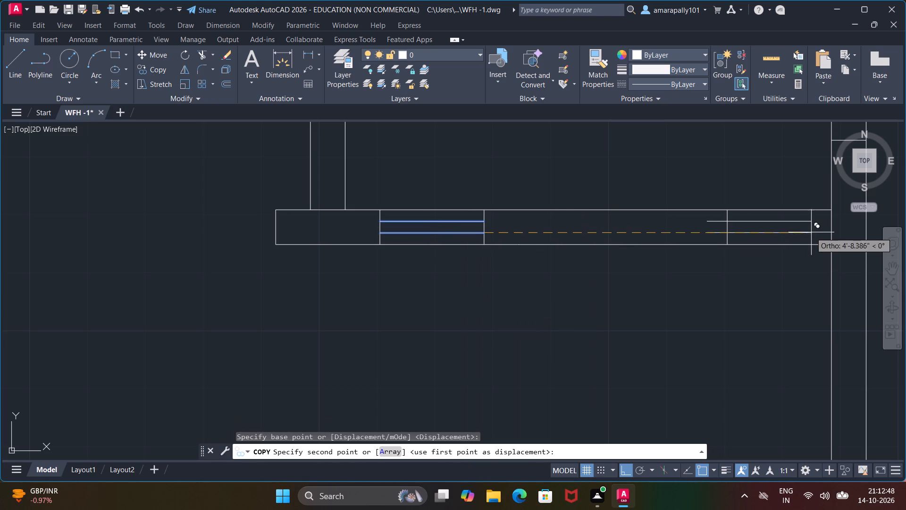
pyautogui.click(828, 228)
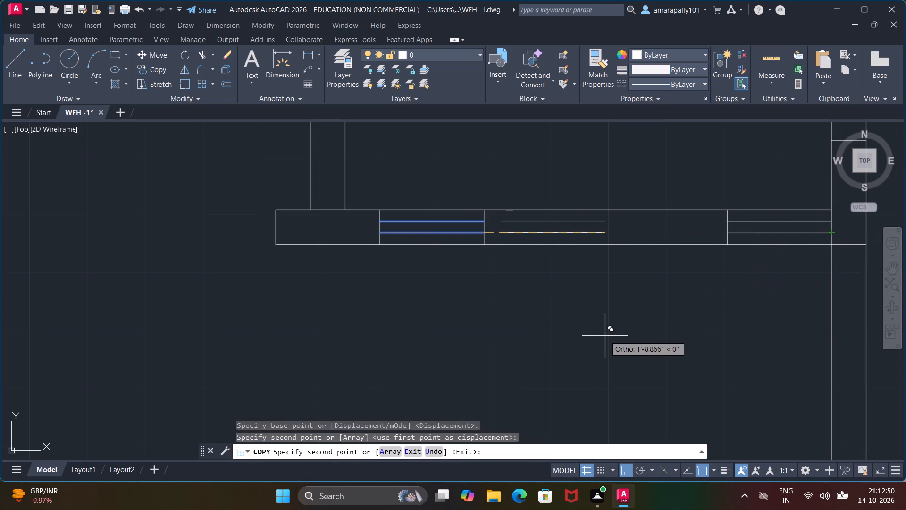
pyautogui.press('Escape')
pyautogui.press('Escape')
pyautogui.press('Escape')
pyautogui.press('Escape')
pyautogui.press('Escape')
pyautogui.press('Escape')
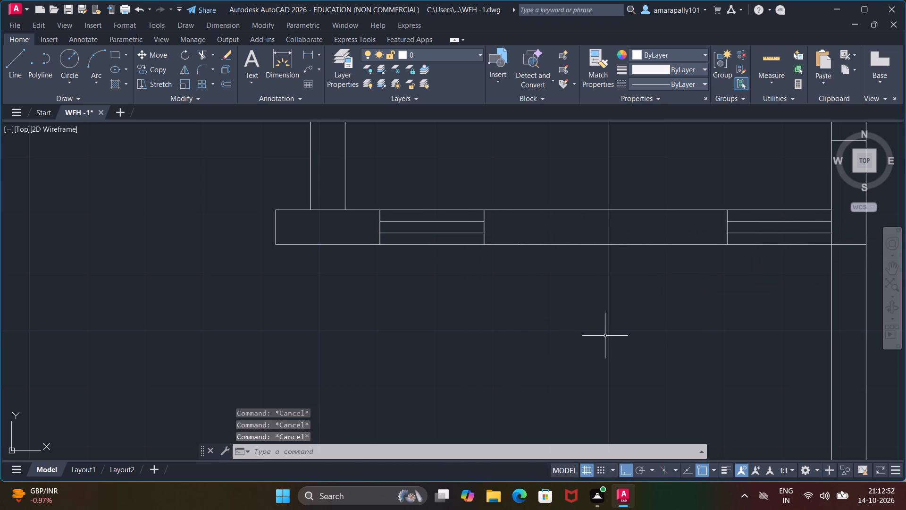
pyautogui.press('Escape')
pyautogui.press('Escape')
# Trim the staircase wall's upper line between the two window openings.
pyautogui.write('TR')
pyautogui.press('Return')
pyautogui.press('Return')
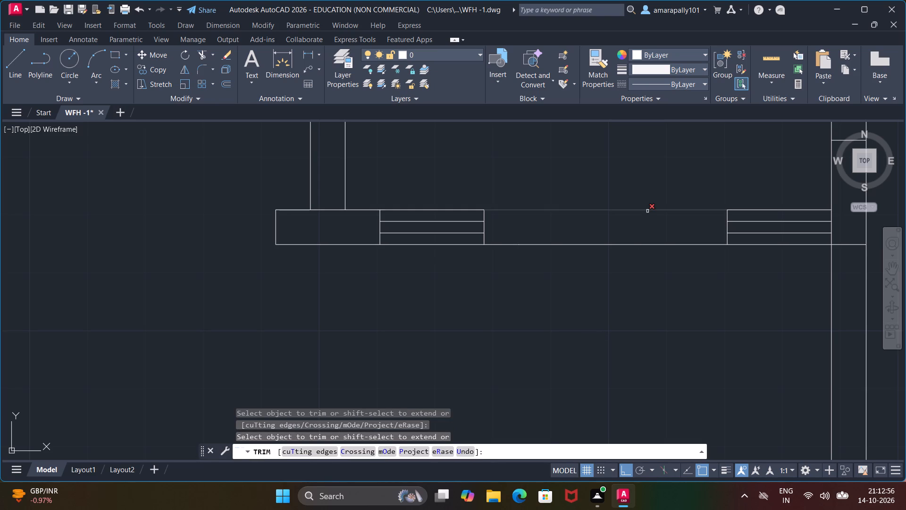
pyautogui.click(647, 211)
pyautogui.scroll(-4, 616, 248)
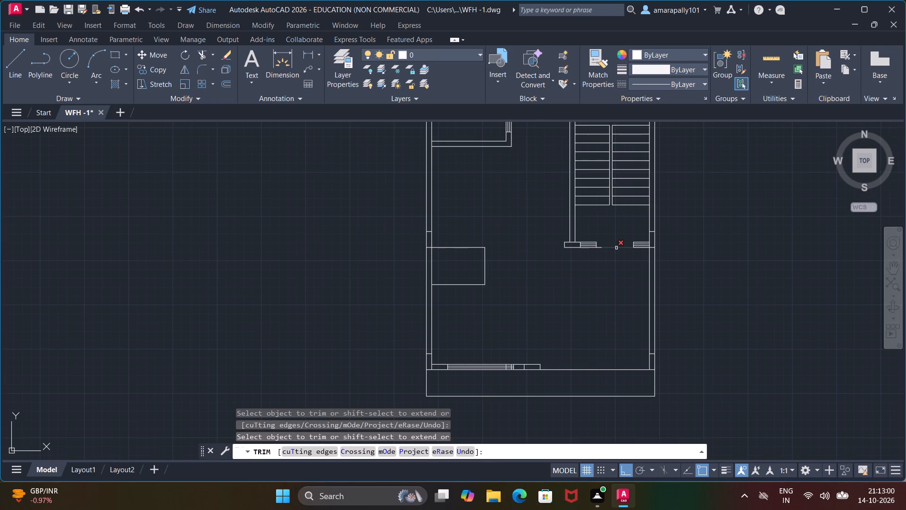
pyautogui.press('Escape')
pyautogui.press('Escape')
pyautogui.press('Escape')
pyautogui.press('Escape')
pyautogui.press('Escape')
pyautogui.press('Escape')
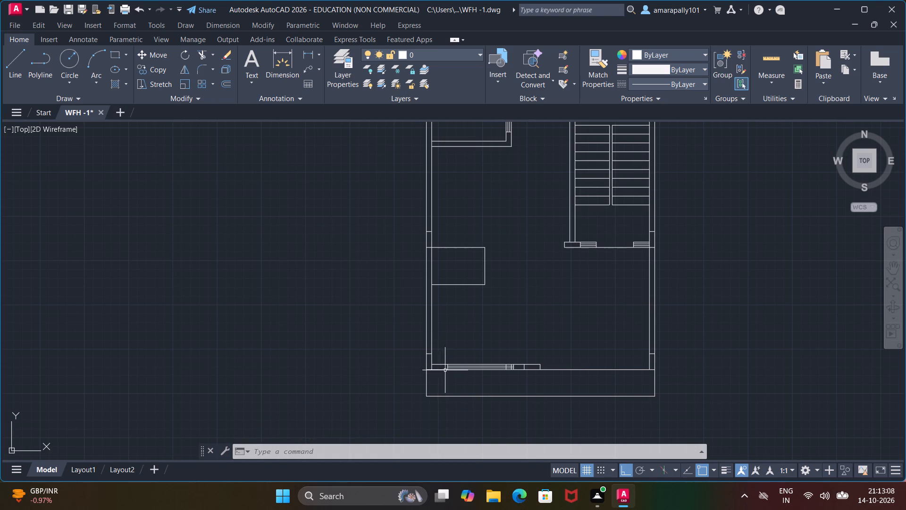
# Erase the three stray short vertical lines in the bottom wall, two crossing the window's right end and one beyond it.
pyautogui.scroll(3, 530, 408)
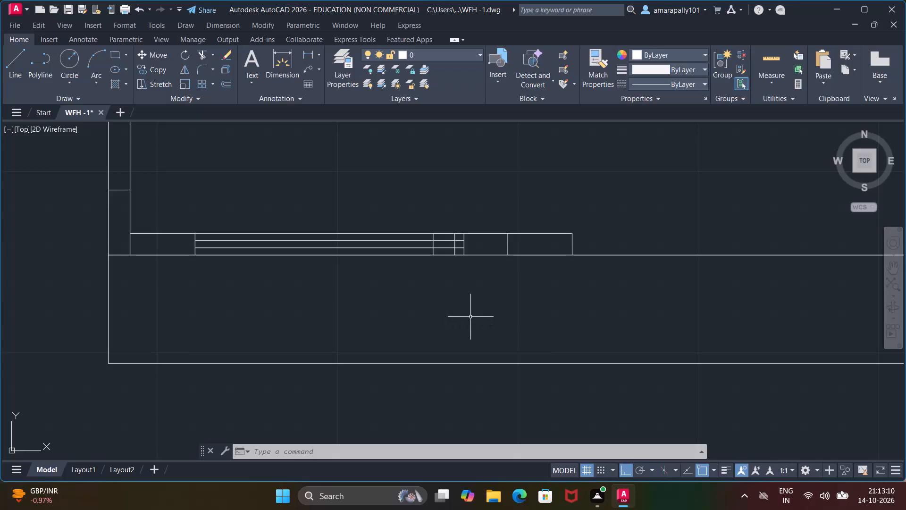
pyautogui.click(432, 247)
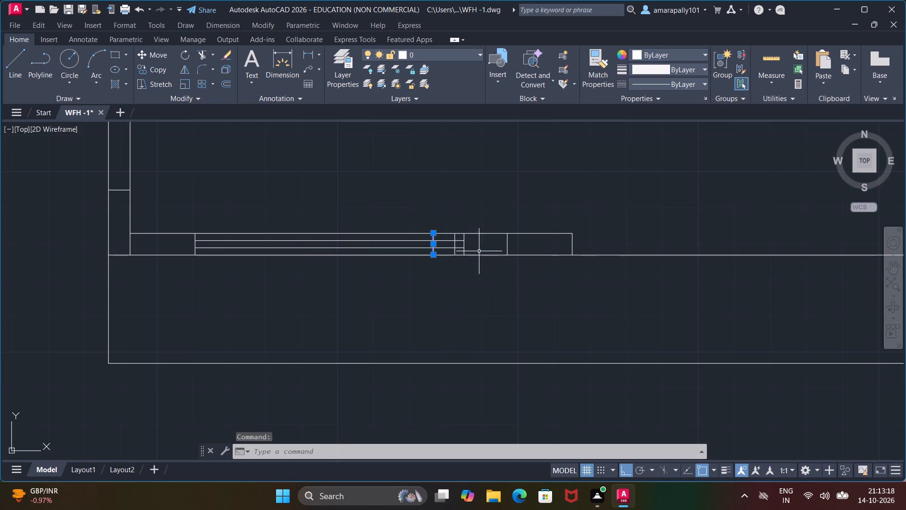
pyautogui.click(455, 252)
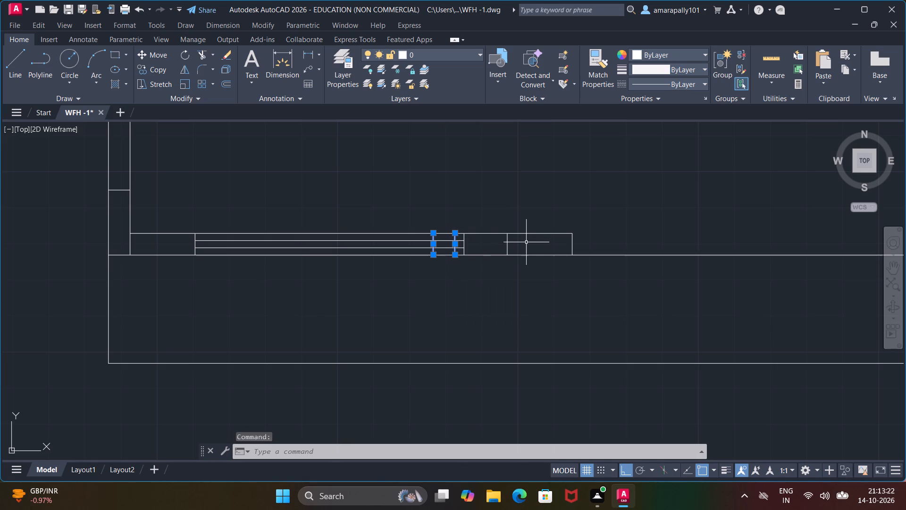
pyautogui.click(507, 248)
pyautogui.press('Delete')
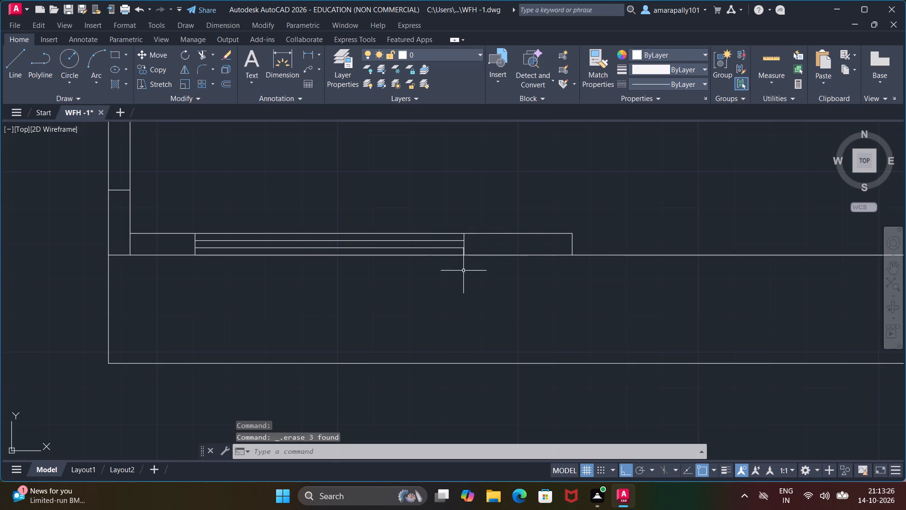
# Offset the inner line of the plan's left outer wall 9' to the right, into the room.
pyautogui.scroll(-2, 440, 282)
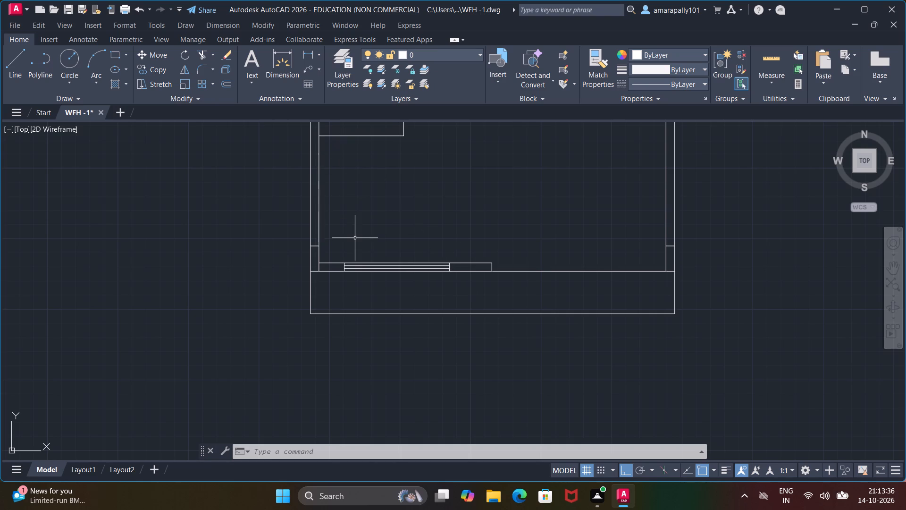
pyautogui.scroll(1, 356, 238)
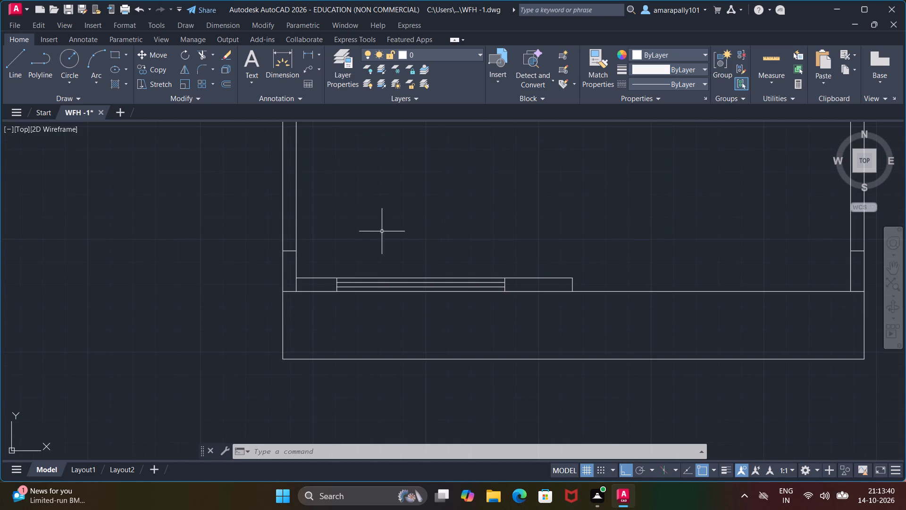
pyautogui.press('o')
pyautogui.press('Return')
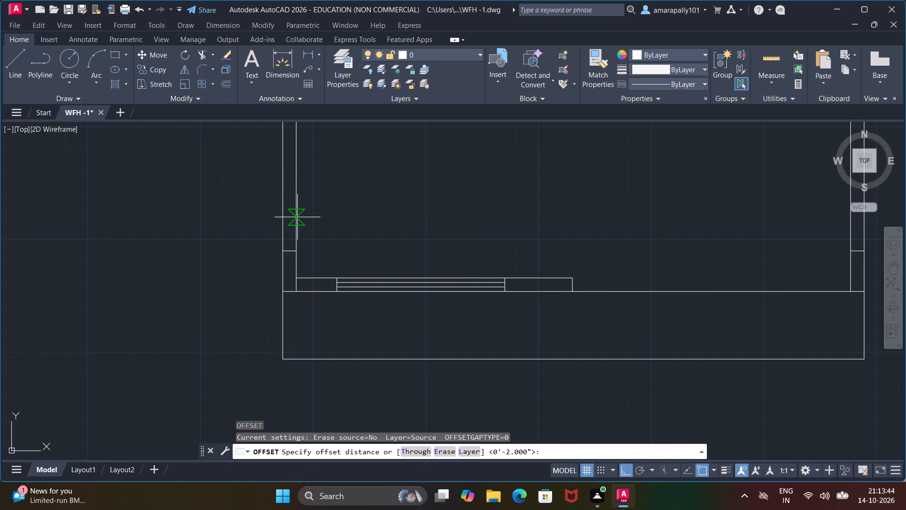
pyautogui.click(296, 218)
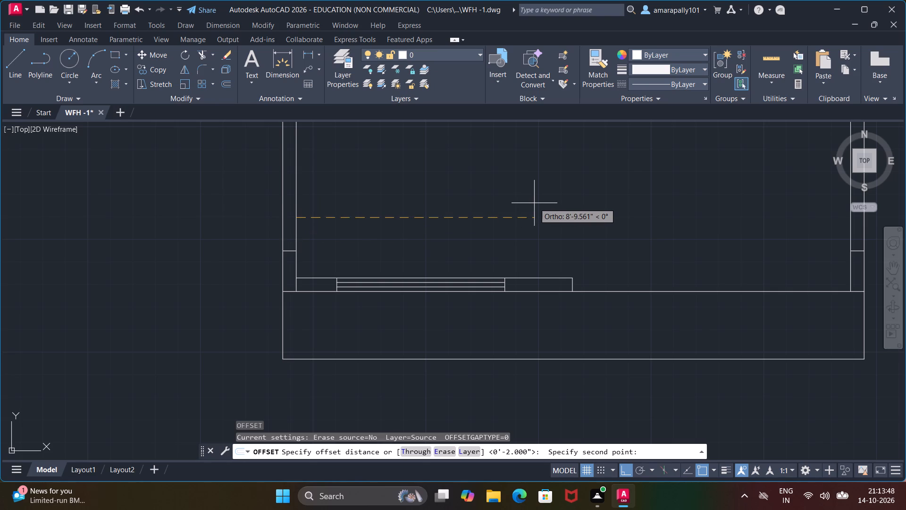
pyautogui.write("9'")
pyautogui.press('Return')
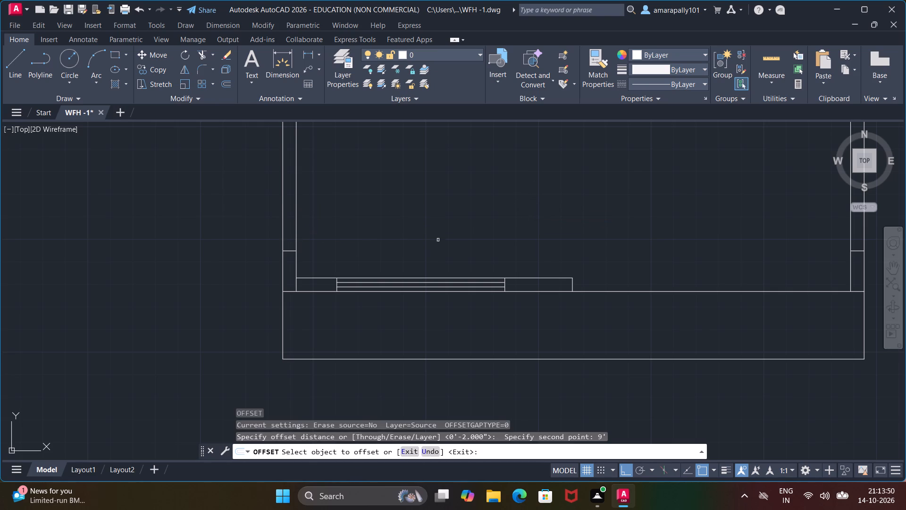
pyautogui.click(295, 216)
pyautogui.click(545, 198)
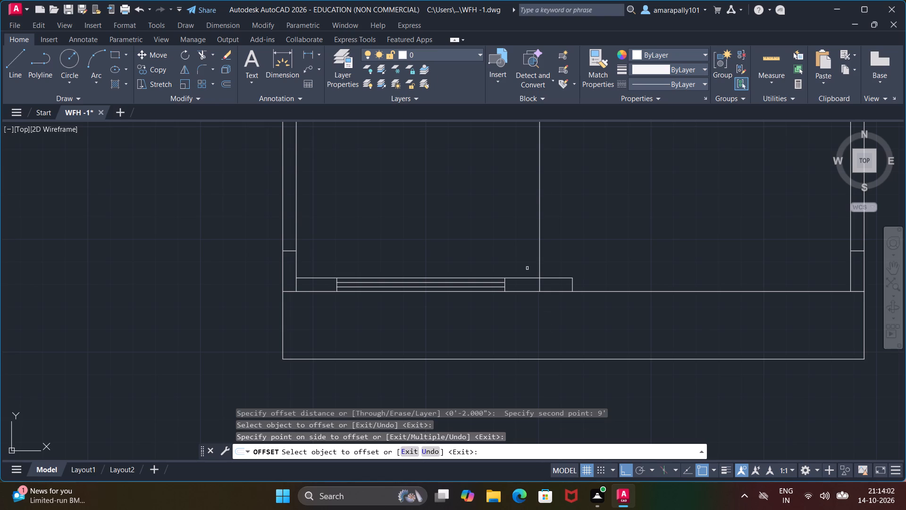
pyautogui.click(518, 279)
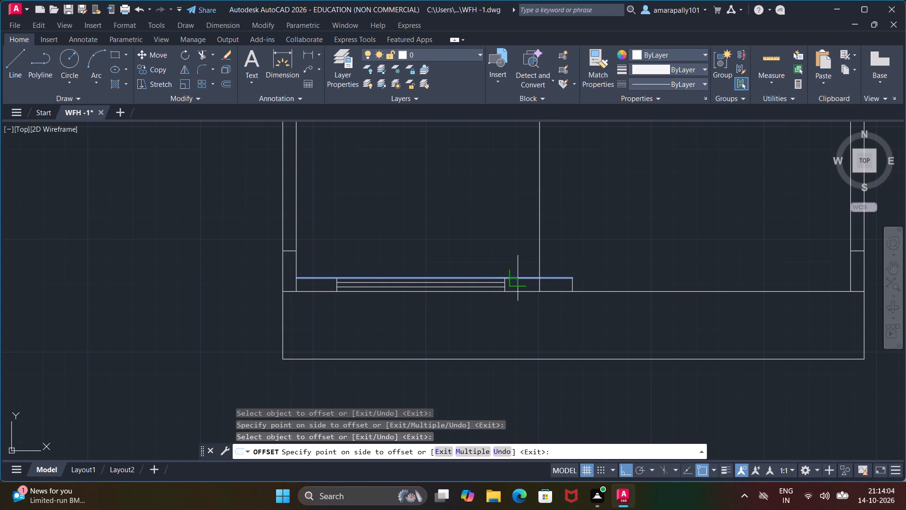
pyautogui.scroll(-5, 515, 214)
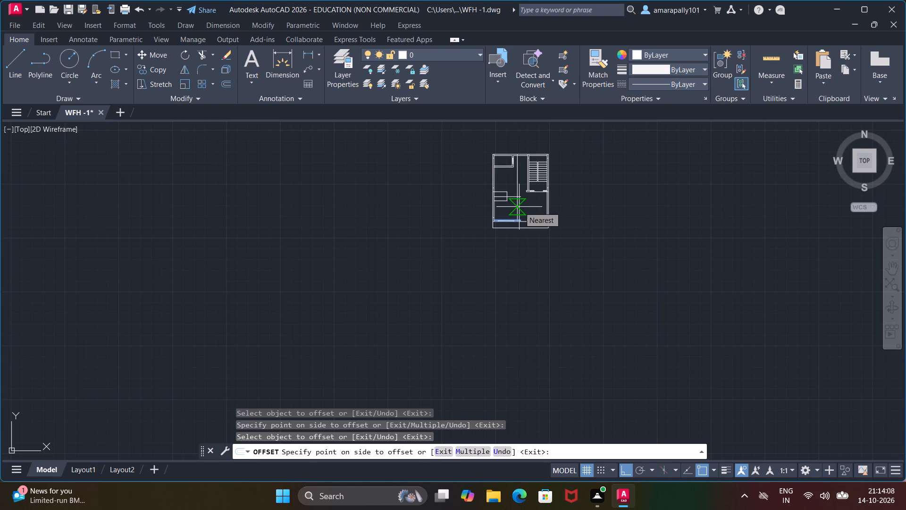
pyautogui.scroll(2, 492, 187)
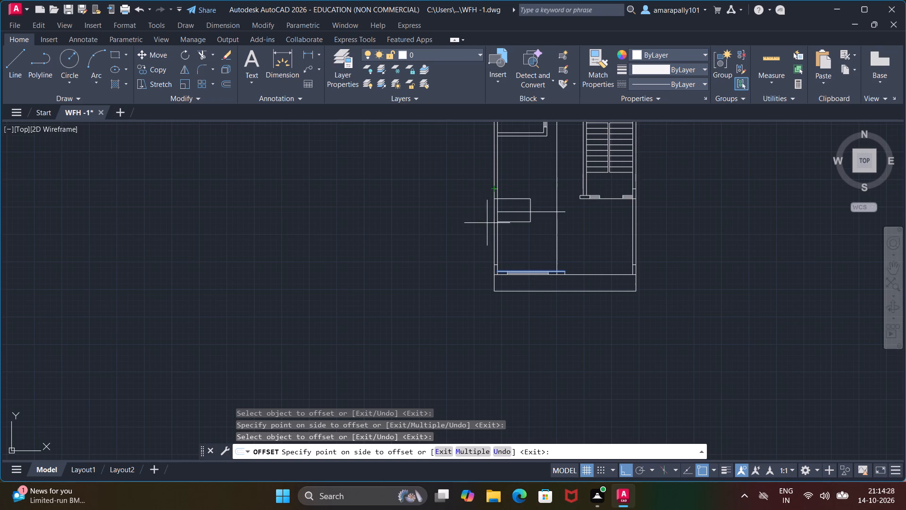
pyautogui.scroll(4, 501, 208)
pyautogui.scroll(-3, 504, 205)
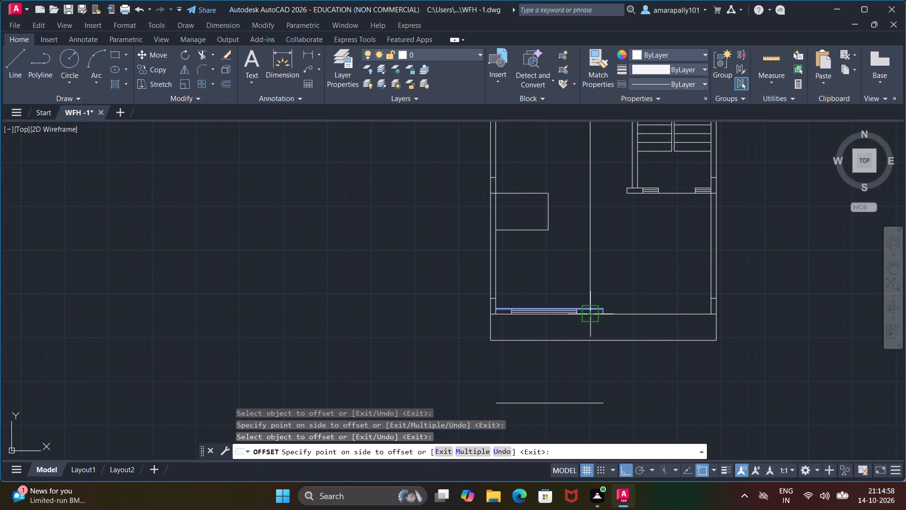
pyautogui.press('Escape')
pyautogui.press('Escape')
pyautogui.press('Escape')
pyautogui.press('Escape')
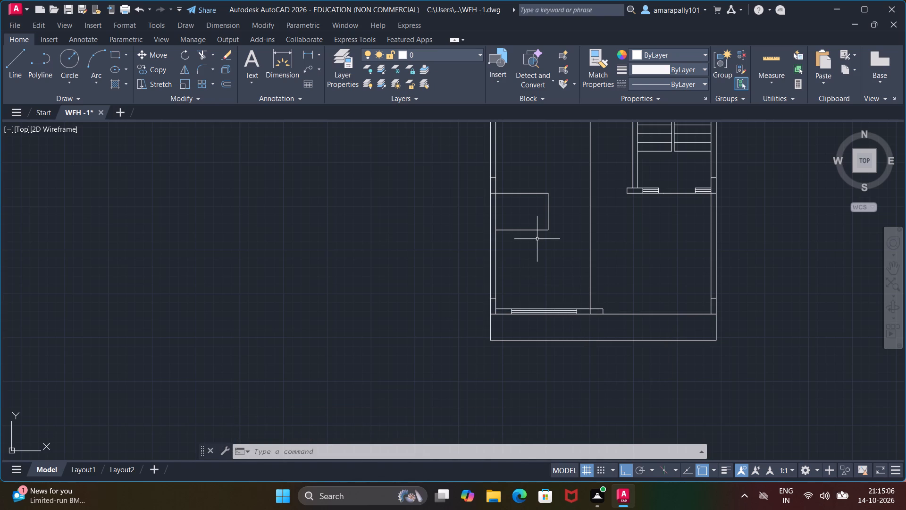
# Offset the long vertical partition line 6" to the right to give the new partition its thickness.
pyautogui.scroll(-1, 537, 239)
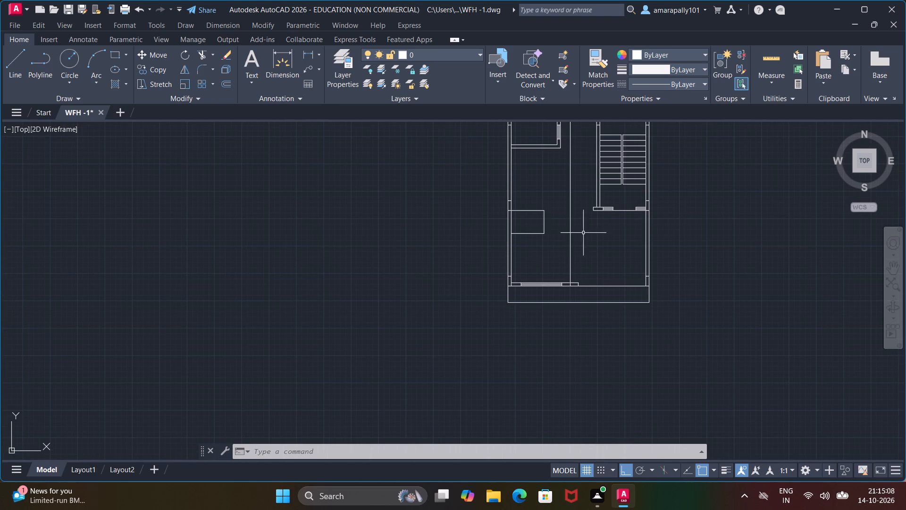
pyautogui.scroll(-2, 596, 236)
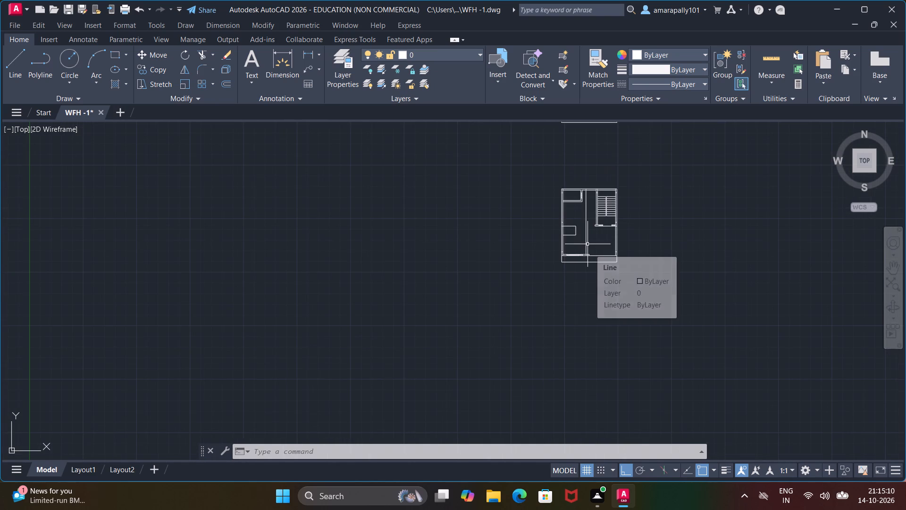
pyautogui.scroll(4, 585, 245)
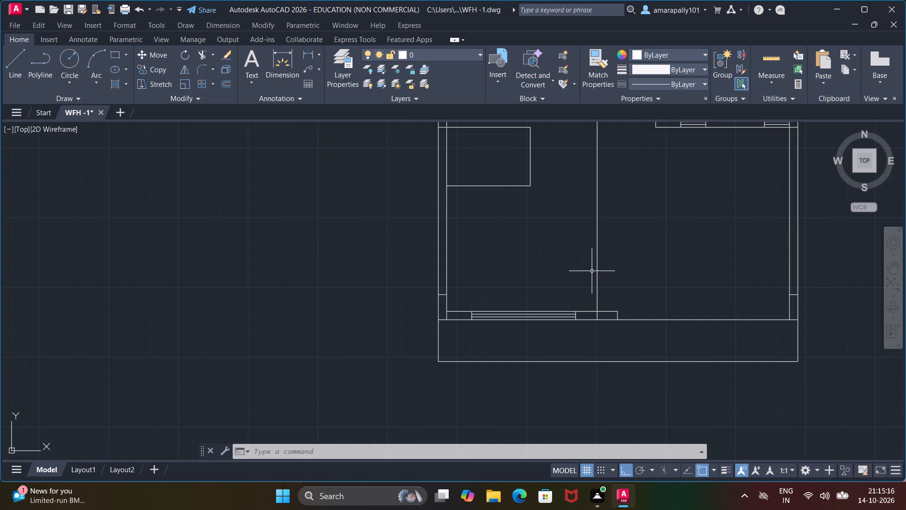
pyautogui.press('o')
pyautogui.press('Return')
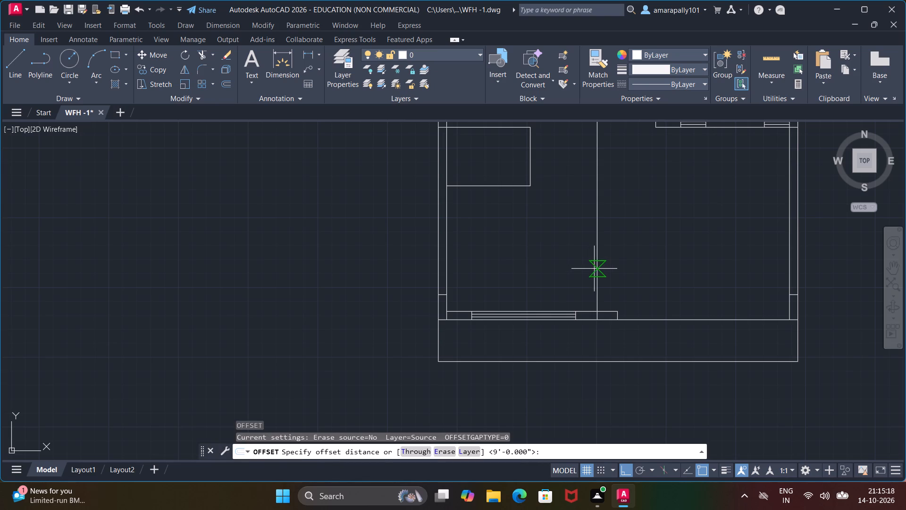
pyautogui.click(596, 267)
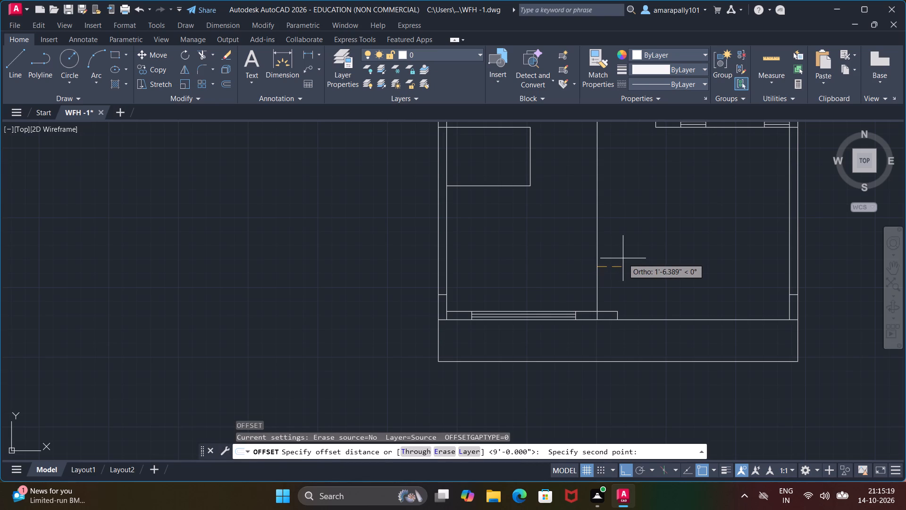
pyautogui.press('6')
pyautogui.hotkey('shift', '"')
pyautogui.press('Return')
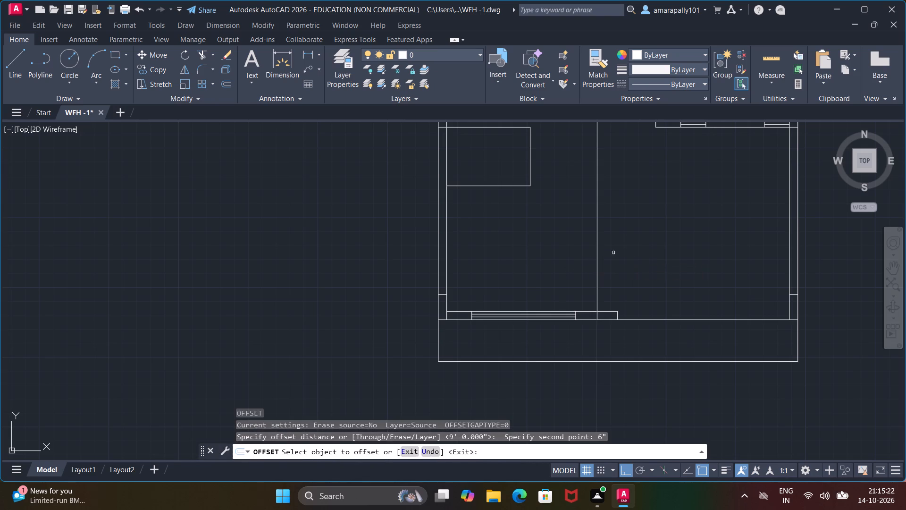
pyautogui.click(597, 251)
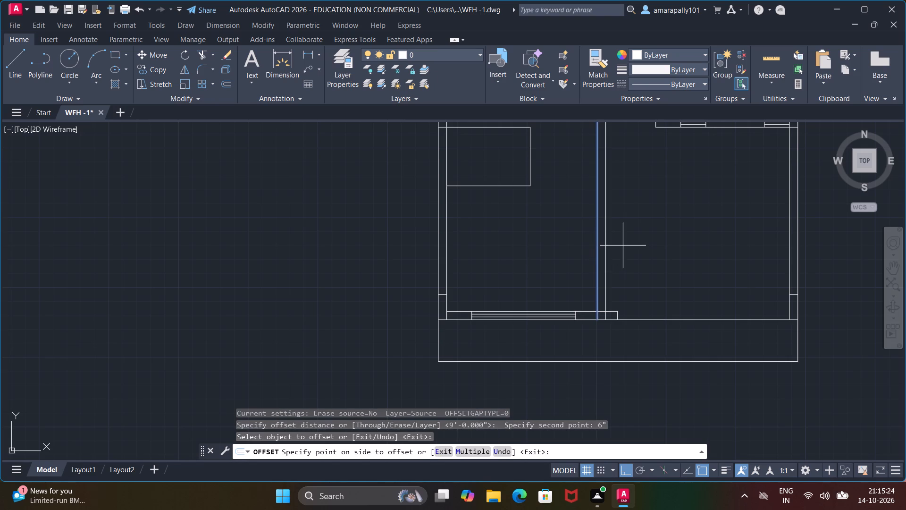
pyautogui.click(623, 246)
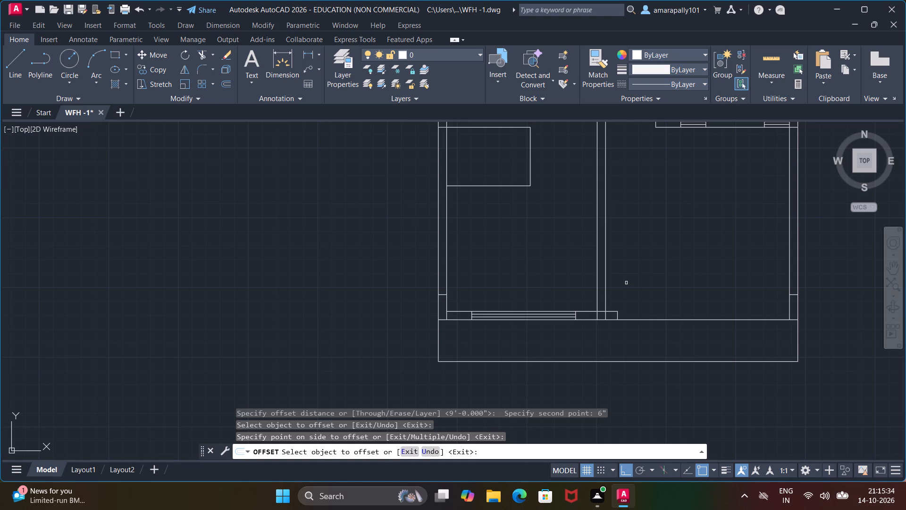
pyautogui.press('Escape')
pyautogui.press('Escape')
pyautogui.press('Escape')
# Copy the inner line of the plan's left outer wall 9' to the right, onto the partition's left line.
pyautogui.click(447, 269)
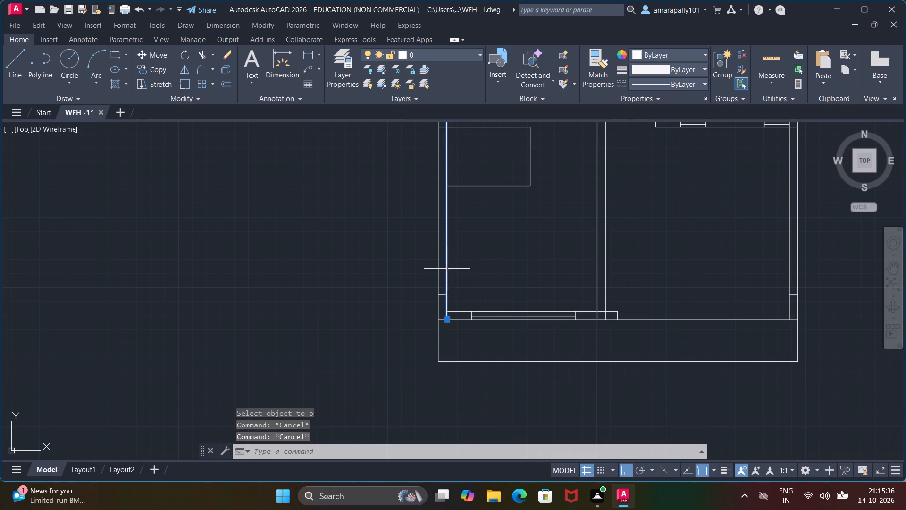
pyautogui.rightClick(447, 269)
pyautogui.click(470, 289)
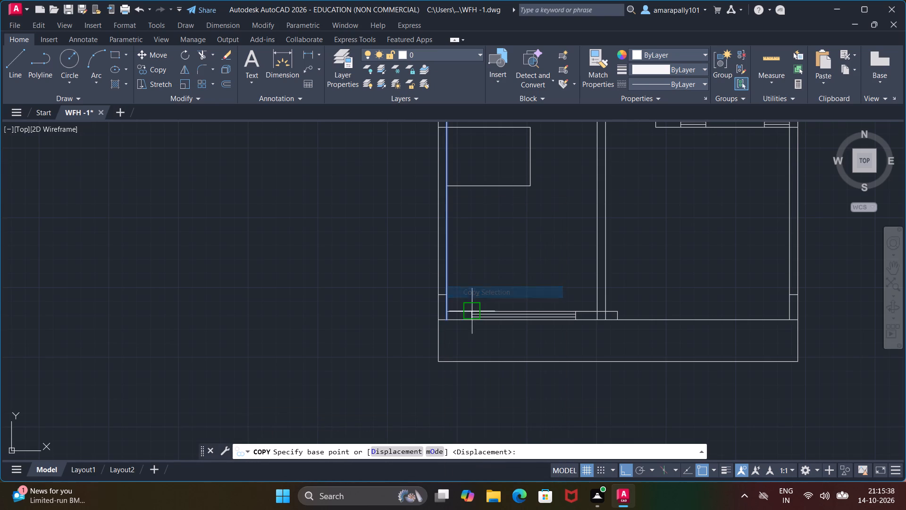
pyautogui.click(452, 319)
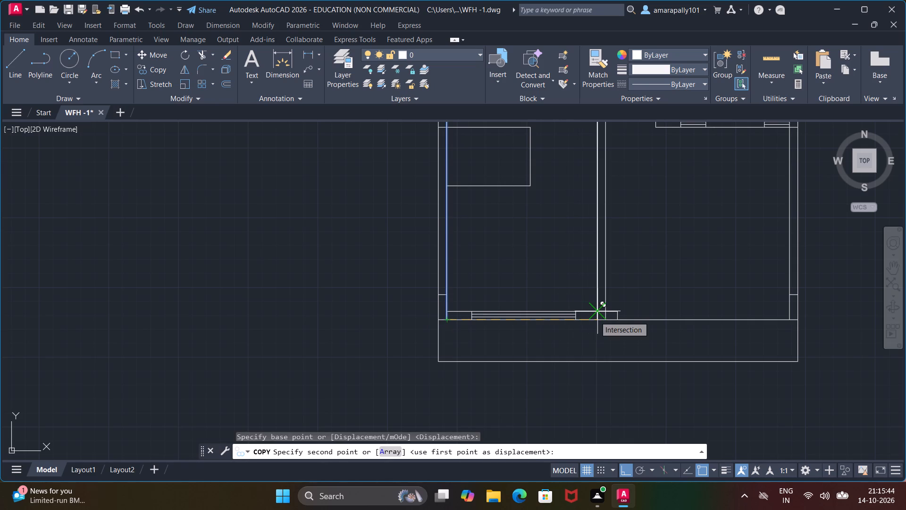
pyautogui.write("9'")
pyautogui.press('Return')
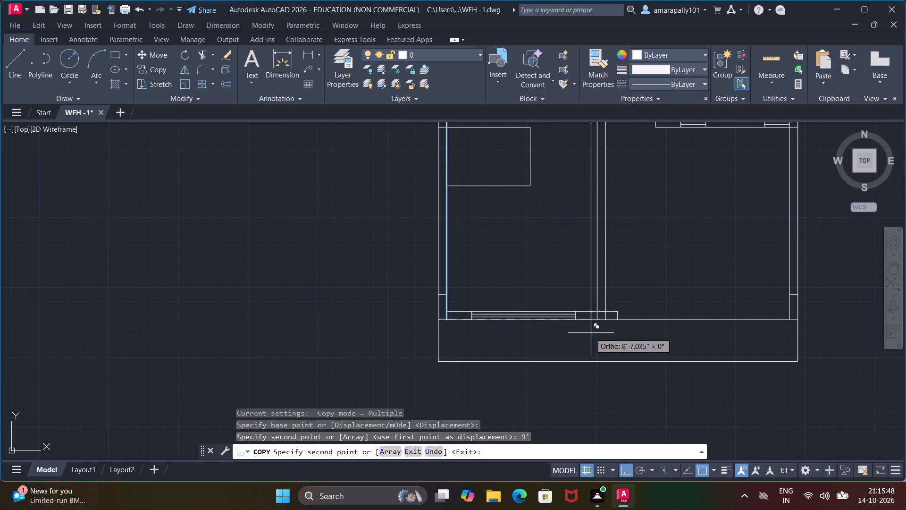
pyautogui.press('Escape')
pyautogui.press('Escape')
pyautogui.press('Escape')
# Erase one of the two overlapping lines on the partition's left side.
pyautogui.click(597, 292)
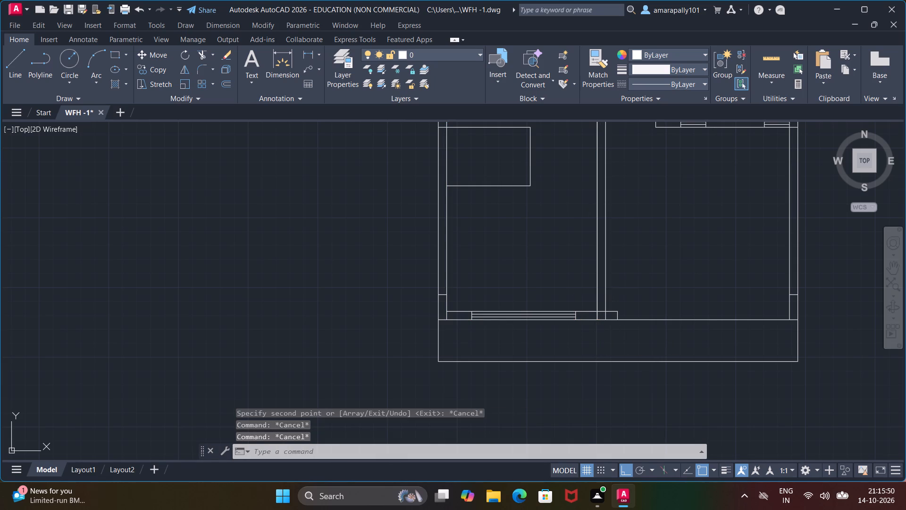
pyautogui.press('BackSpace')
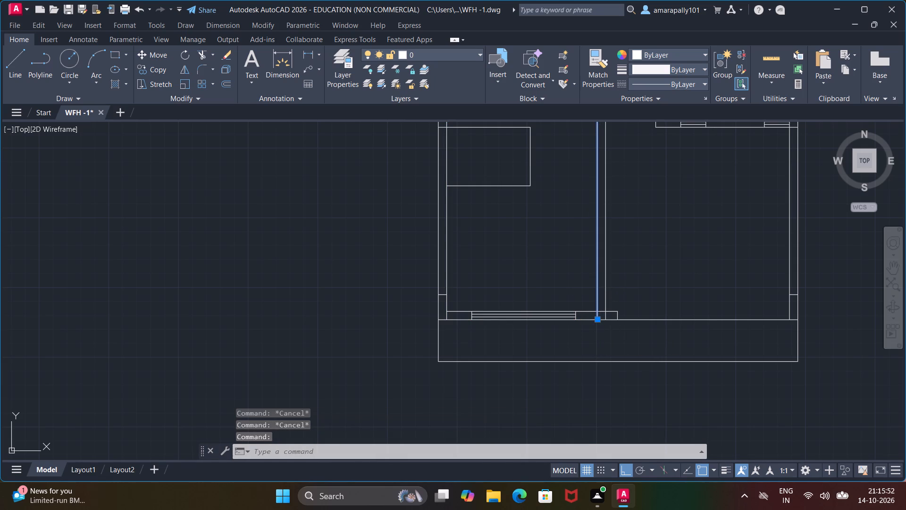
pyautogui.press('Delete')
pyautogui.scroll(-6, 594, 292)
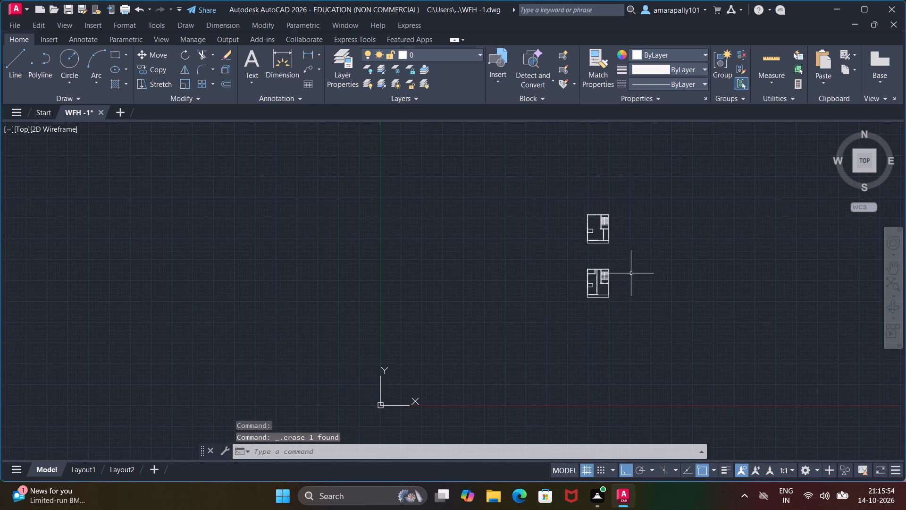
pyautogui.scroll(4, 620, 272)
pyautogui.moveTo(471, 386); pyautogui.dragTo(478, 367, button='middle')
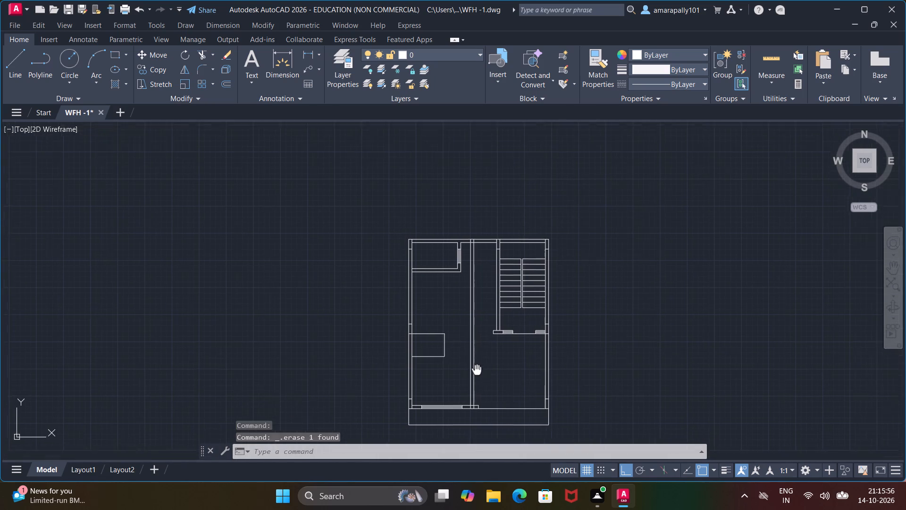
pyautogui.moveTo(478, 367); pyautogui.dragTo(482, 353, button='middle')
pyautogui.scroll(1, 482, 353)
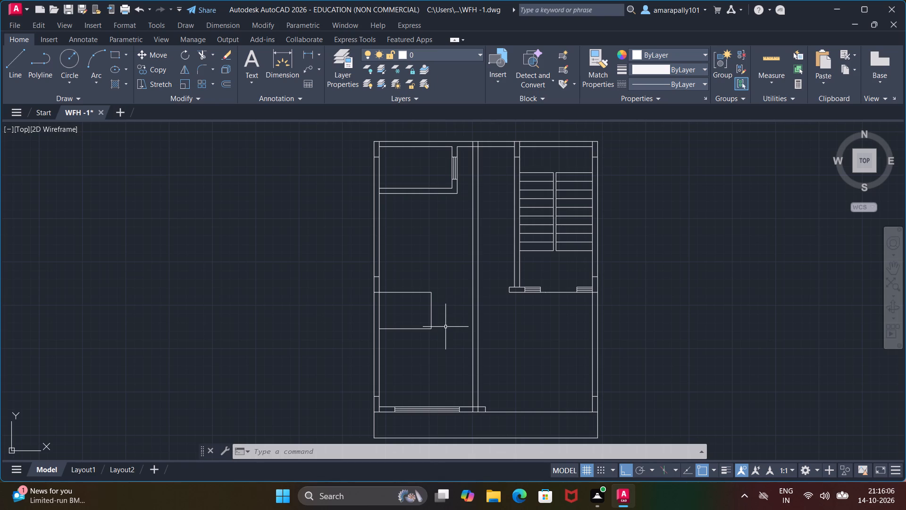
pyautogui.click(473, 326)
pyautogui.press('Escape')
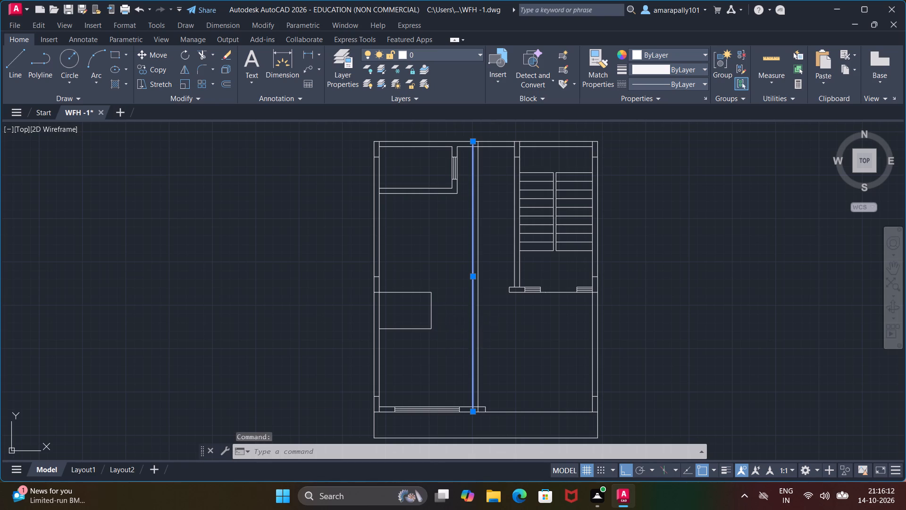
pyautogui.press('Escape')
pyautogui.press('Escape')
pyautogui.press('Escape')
# Offset the partition's left line 4' to the left, toward the left outer wall.
pyautogui.press('o')
pyautogui.press('Return')
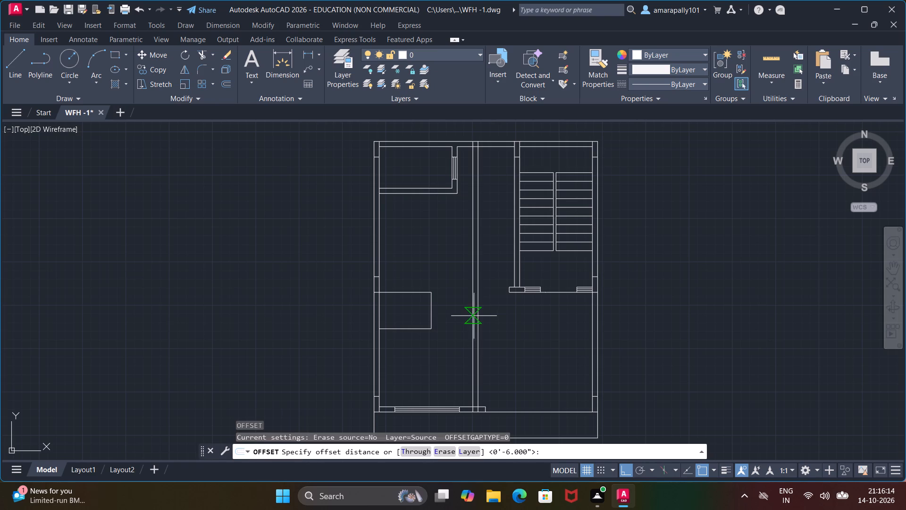
pyautogui.click(473, 316)
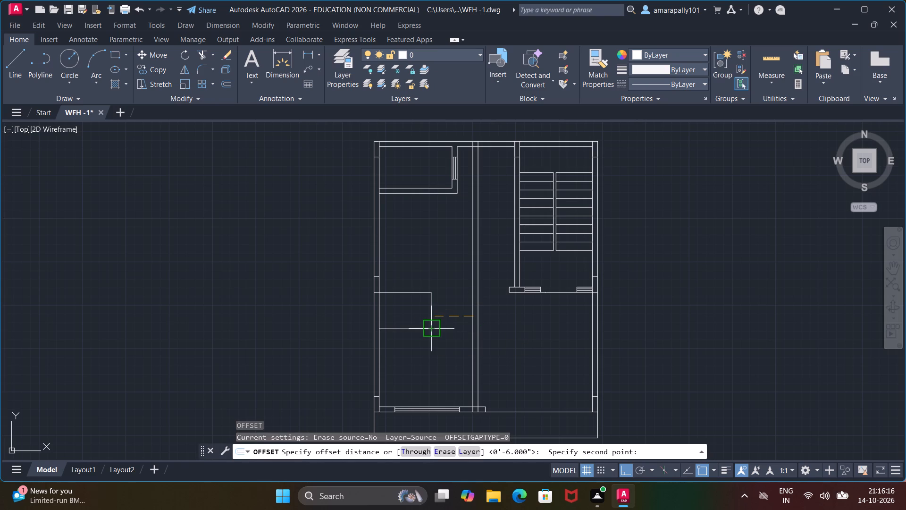
pyautogui.press('3')
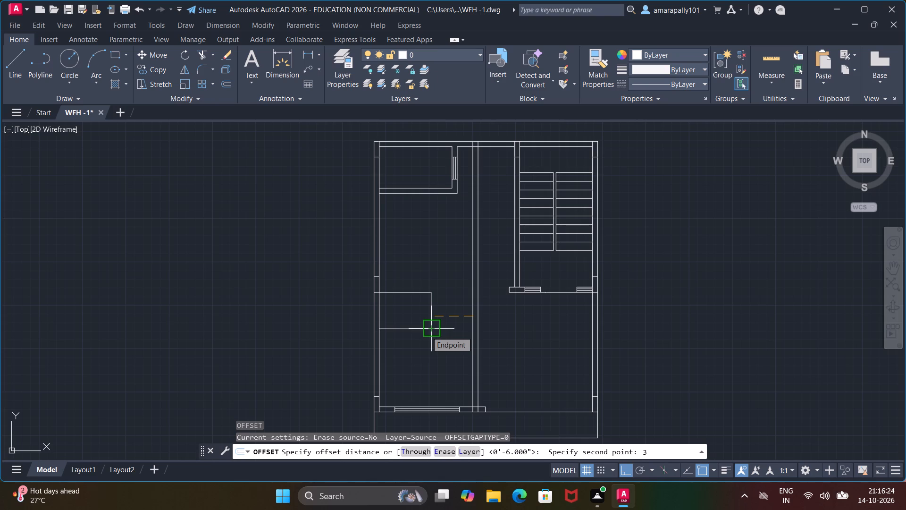
pyautogui.press('BackSpace')
pyautogui.write("4'")
pyautogui.press('Return')
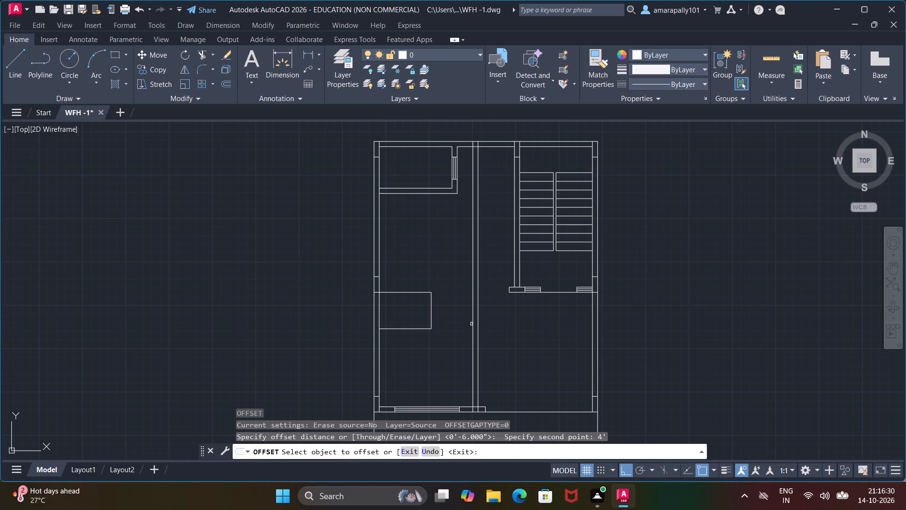
pyautogui.click(471, 323)
pyautogui.click(436, 329)
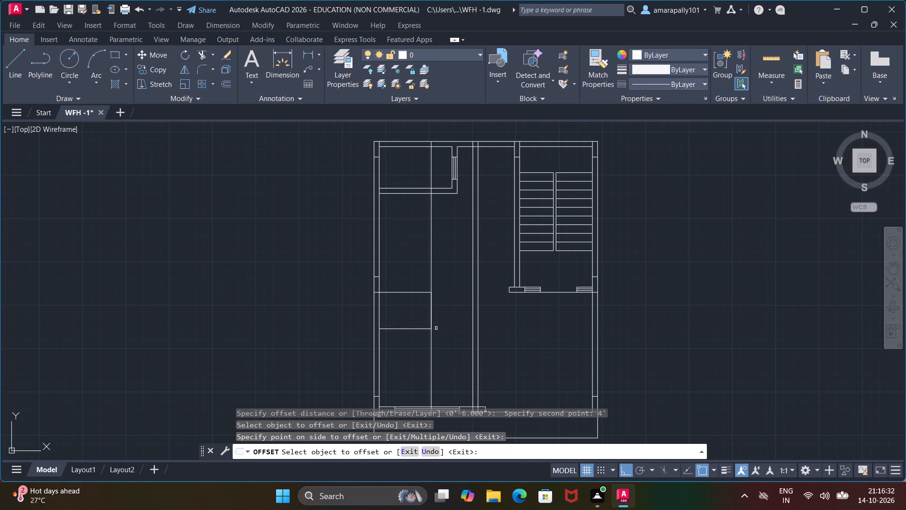
pyautogui.scroll(5, 435, 327)
pyautogui.scroll(-5, 435, 320)
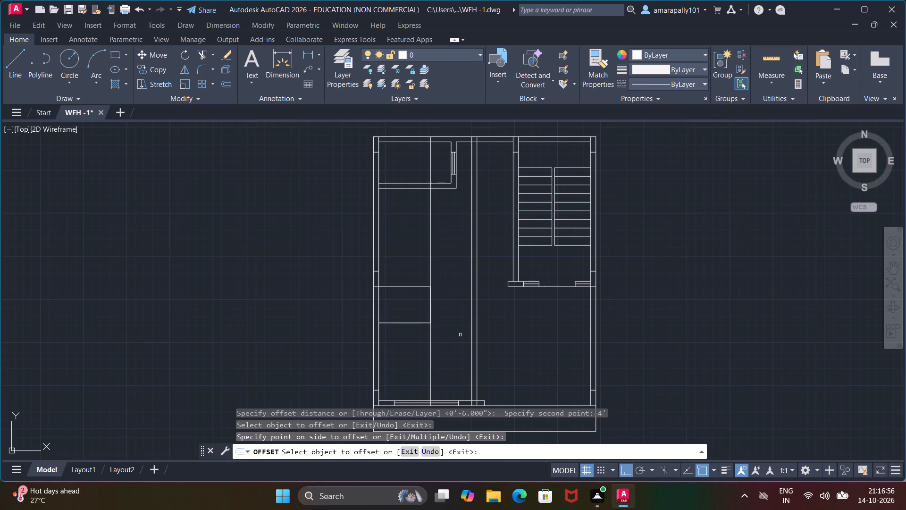
pyautogui.press('Escape')
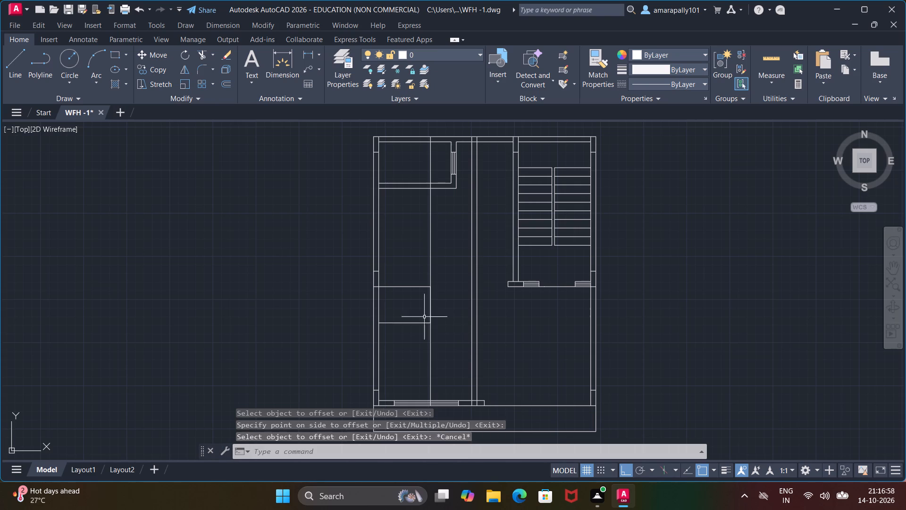
pyautogui.press('Escape')
pyautogui.press('Escape')
pyautogui.press('Escape')
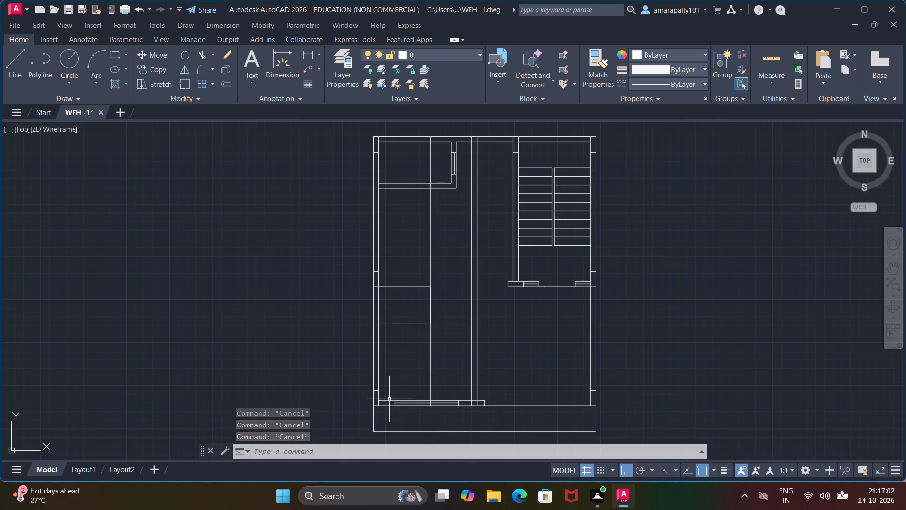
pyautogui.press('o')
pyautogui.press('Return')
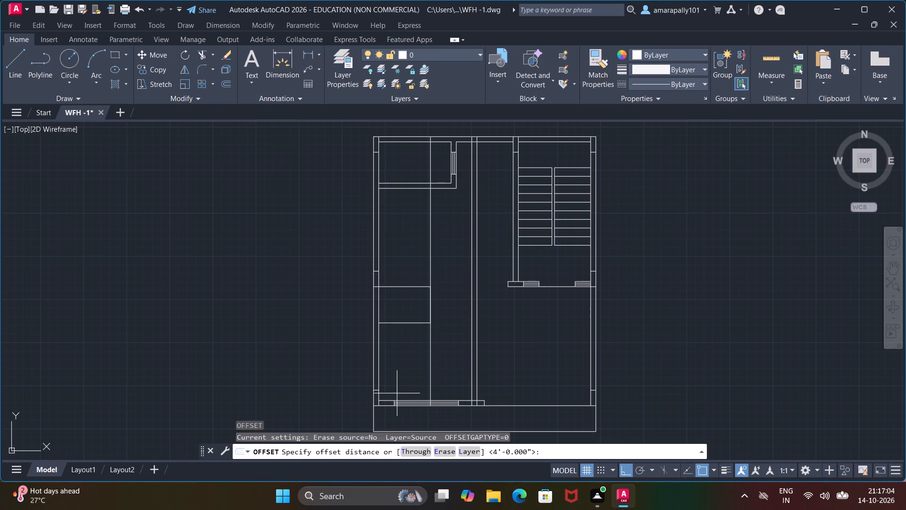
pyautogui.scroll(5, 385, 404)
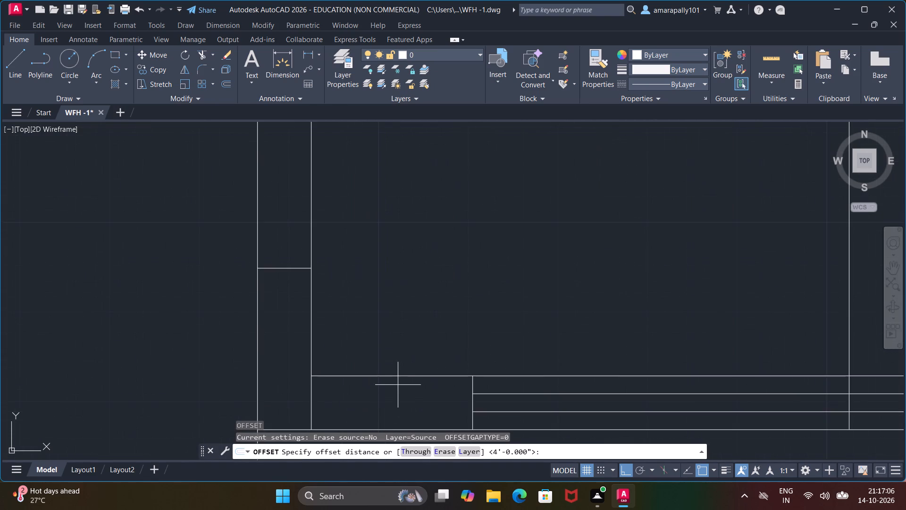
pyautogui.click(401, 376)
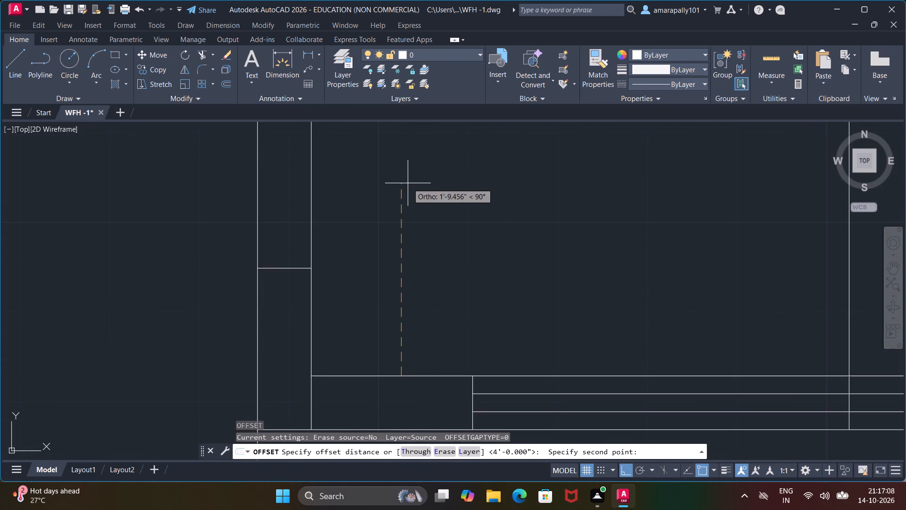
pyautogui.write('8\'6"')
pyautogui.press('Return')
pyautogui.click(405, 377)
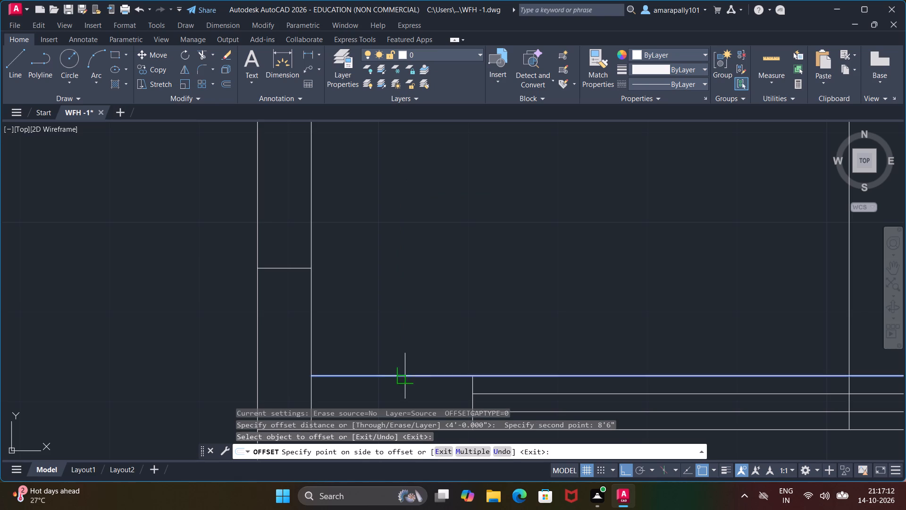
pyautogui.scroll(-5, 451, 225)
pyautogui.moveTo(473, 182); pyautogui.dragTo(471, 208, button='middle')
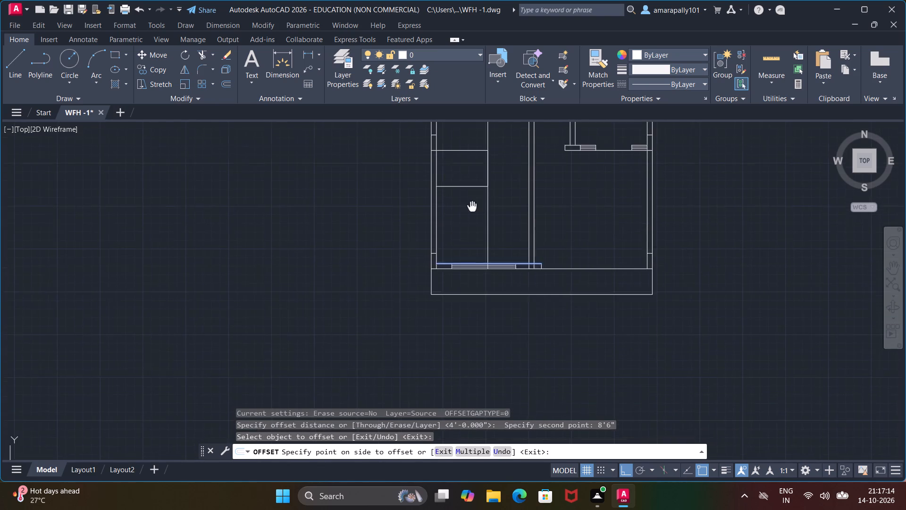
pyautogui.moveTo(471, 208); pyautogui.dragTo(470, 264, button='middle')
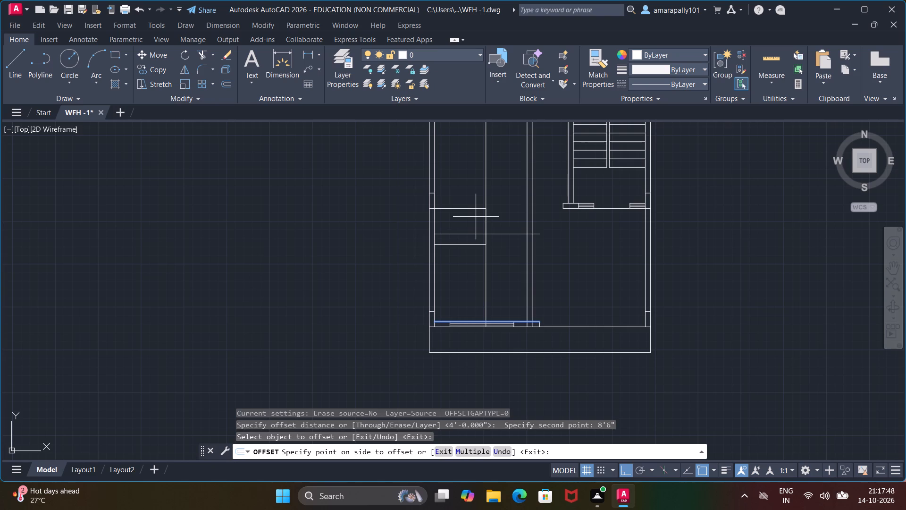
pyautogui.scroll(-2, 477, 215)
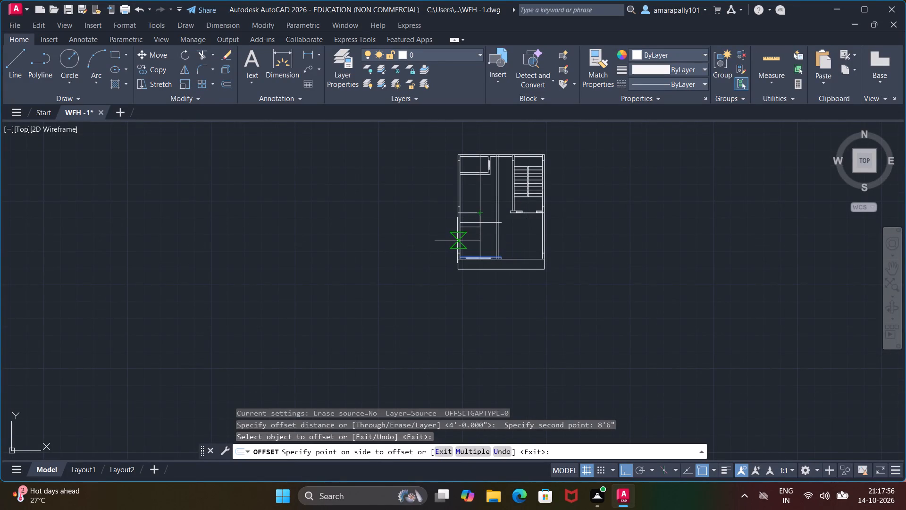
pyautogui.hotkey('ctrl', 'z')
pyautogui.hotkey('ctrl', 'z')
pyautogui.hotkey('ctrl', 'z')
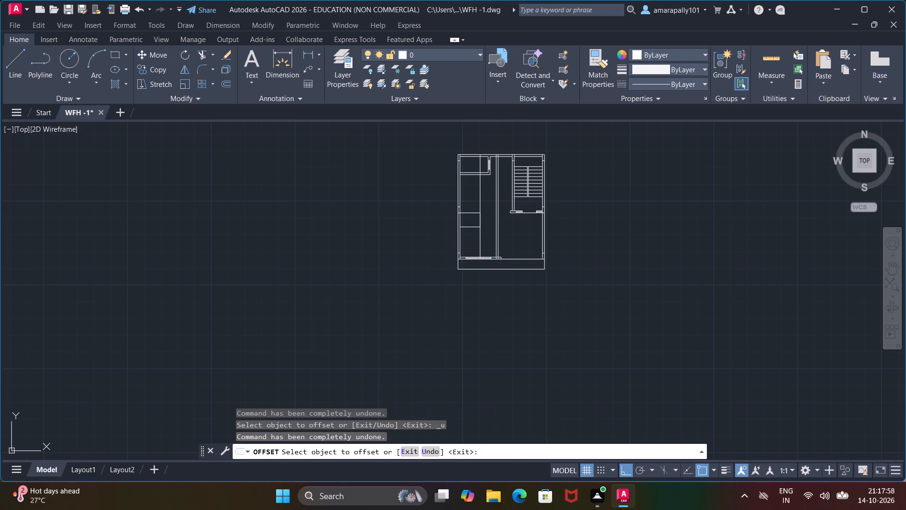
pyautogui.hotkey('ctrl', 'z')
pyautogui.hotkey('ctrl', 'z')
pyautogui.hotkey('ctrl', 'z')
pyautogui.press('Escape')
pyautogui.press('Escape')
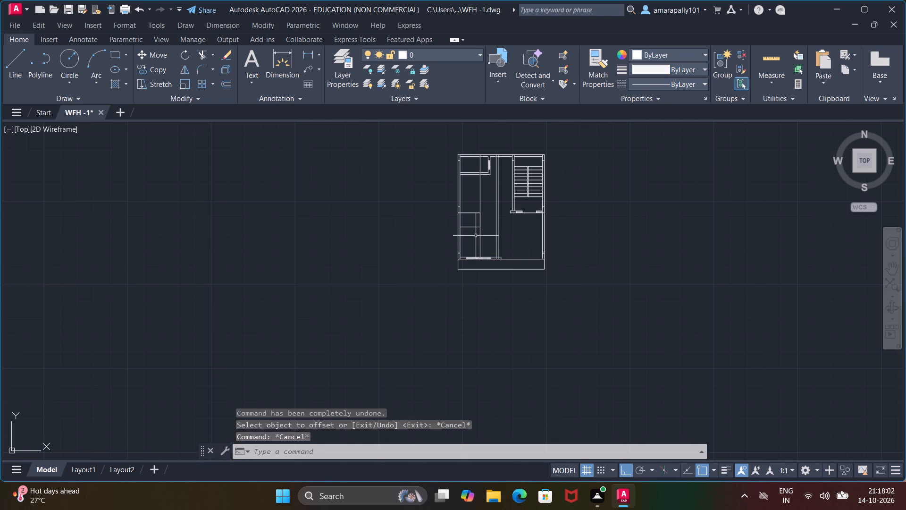
# Undo the recent offset, erase and copy edits back to before the long vertical partition was drawn.
pyautogui.hotkey('ctrl', 'z')
pyautogui.hotkey('ctrl', 'z')
pyautogui.hotkey('ctrl', 'z')
pyautogui.hotkey('ctrl', 'z')
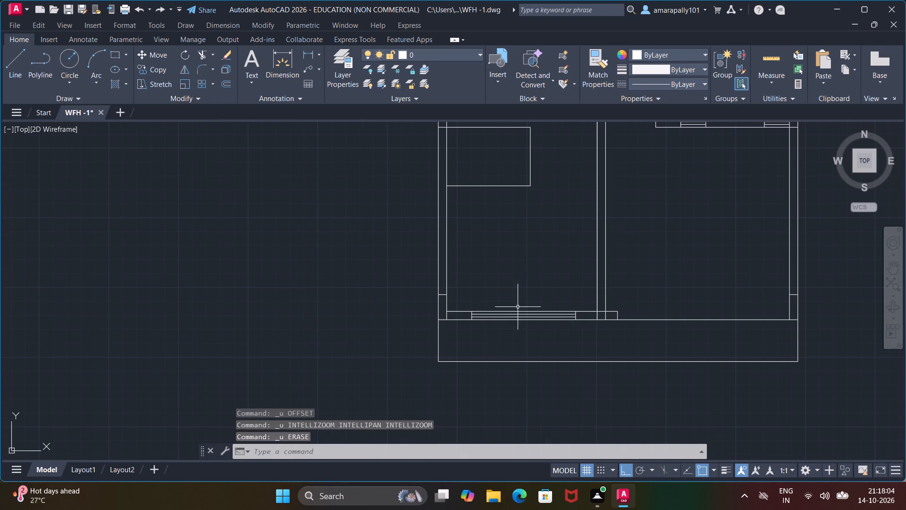
pyautogui.hotkey('ctrl', 'z')
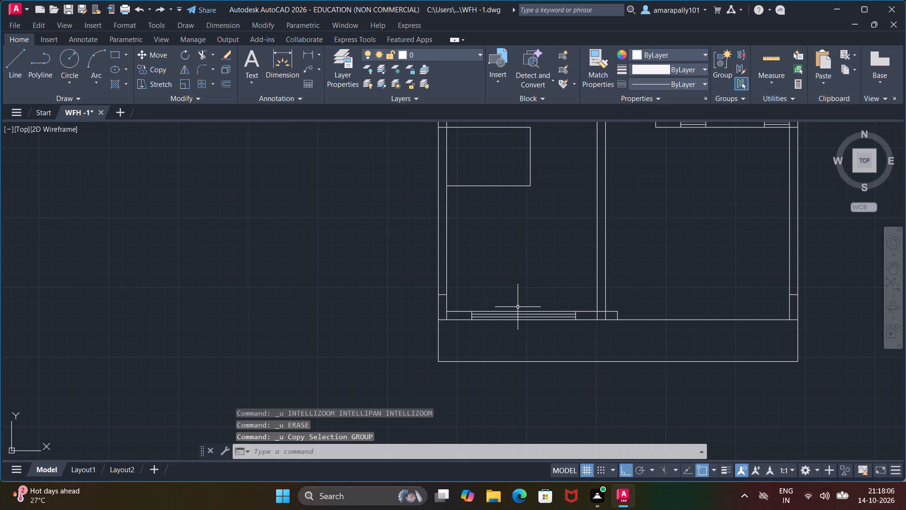
pyautogui.hotkey('ctrl', 'z')
pyautogui.hotkey('ctrl', 'z')
pyautogui.hotkey('ctrl', 'z')
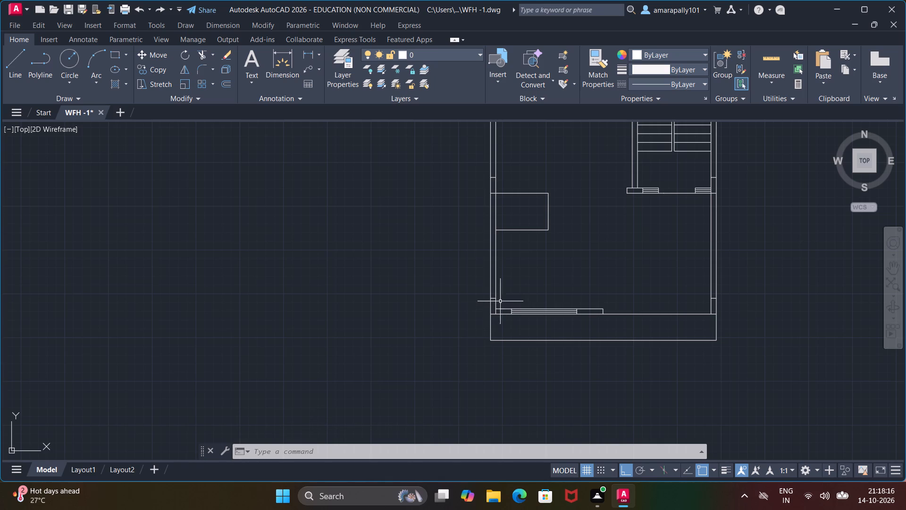
# Move the bottom wall lines together with their window down onto the bottom edge of the plan outline.
pyautogui.moveTo(503, 301); pyautogui.dragTo(550, 325)
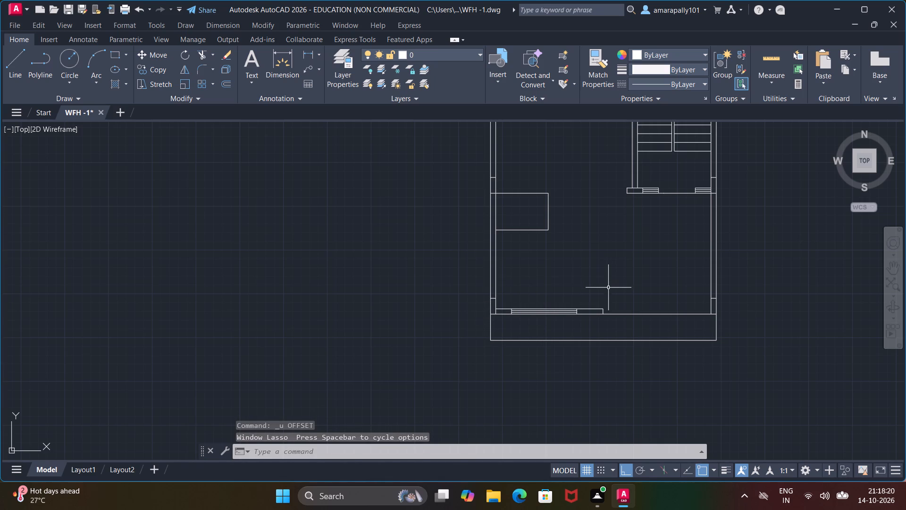
pyautogui.click(609, 288)
pyautogui.click(503, 330)
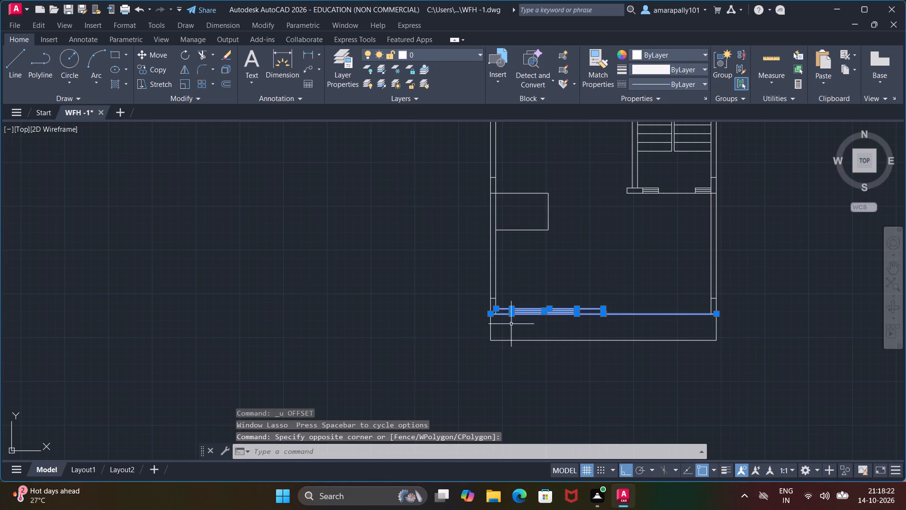
pyautogui.rightClick(564, 321)
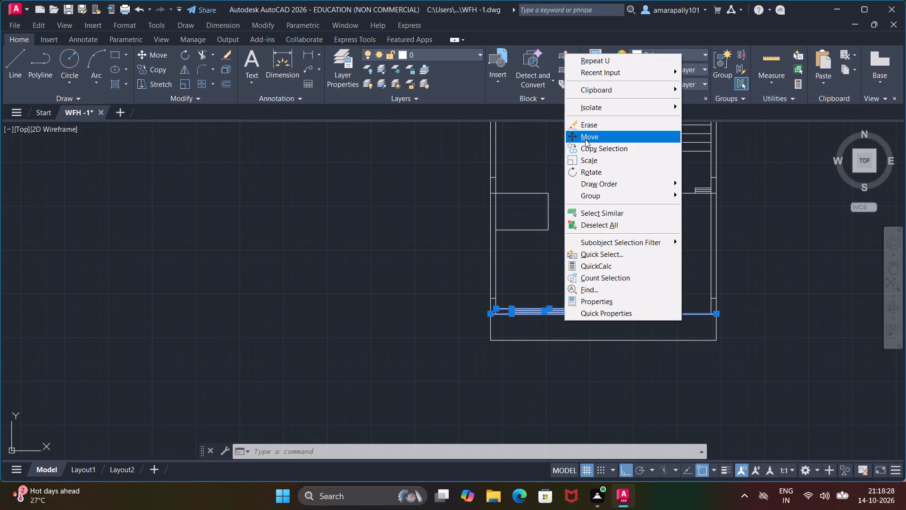
pyautogui.click(585, 138)
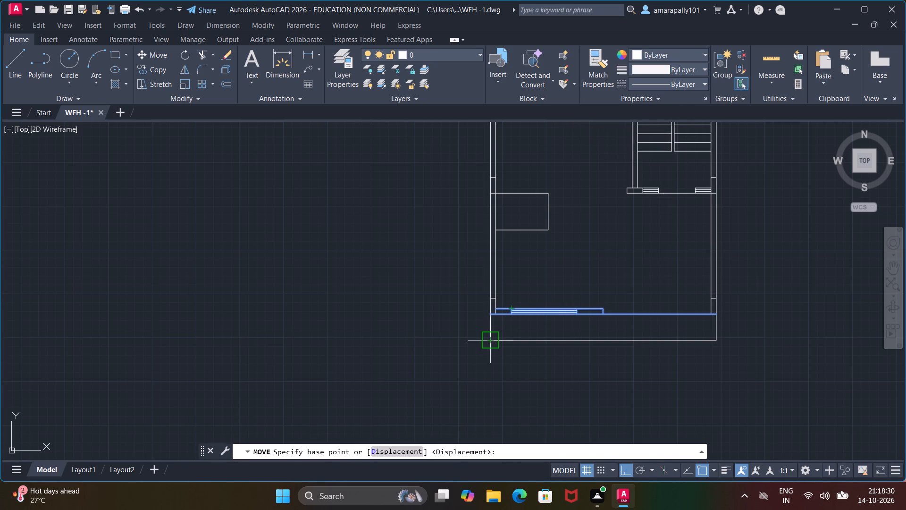
pyautogui.click(490, 317)
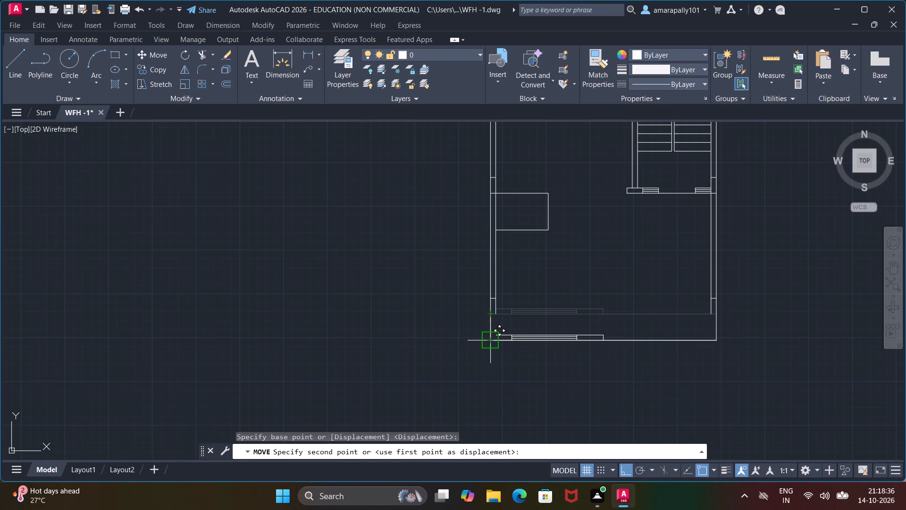
pyautogui.click(487, 340)
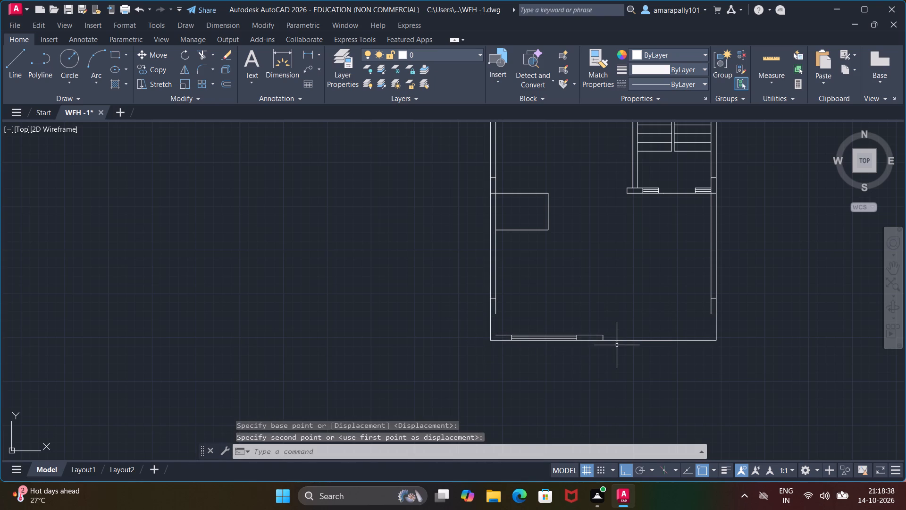
# Move one of the overlapping full-width bottom lines up to the inner face of the bottom wall.
pyautogui.click(621, 341)
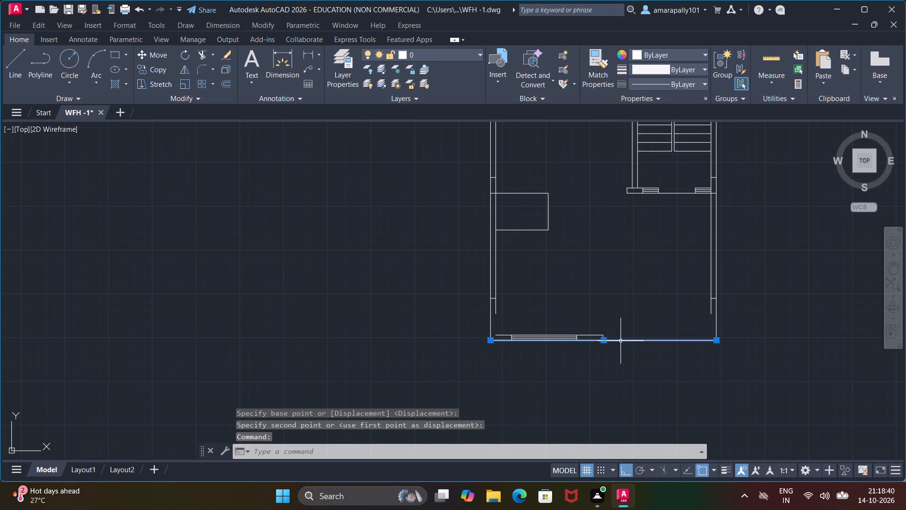
pyautogui.rightClick(622, 336)
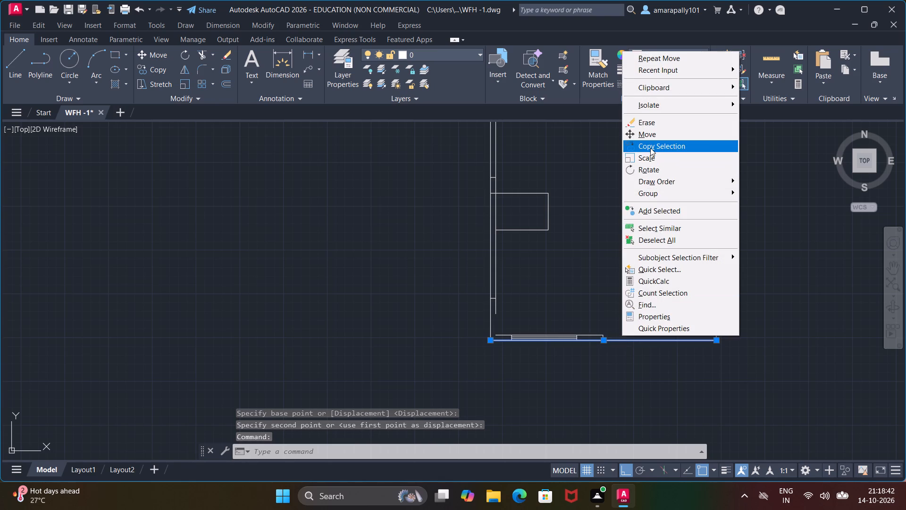
pyautogui.click(650, 135)
pyautogui.click(491, 347)
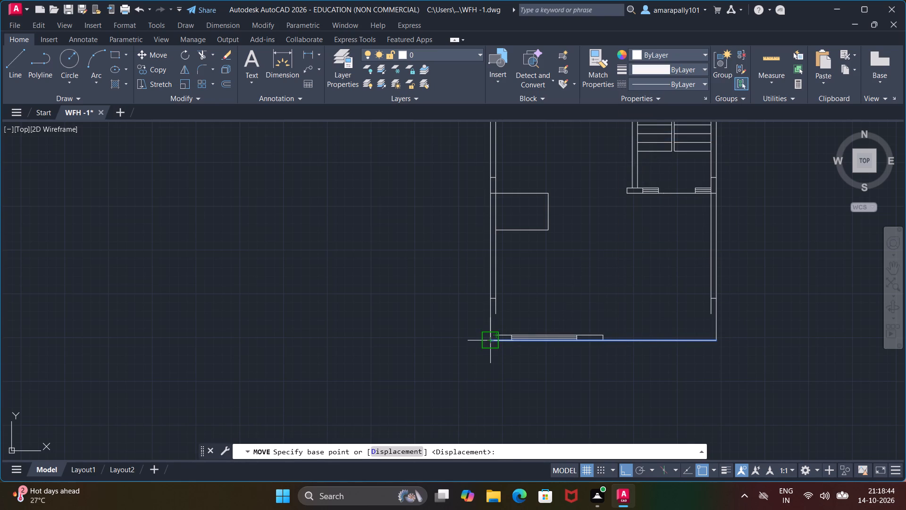
pyautogui.scroll(5, 490, 343)
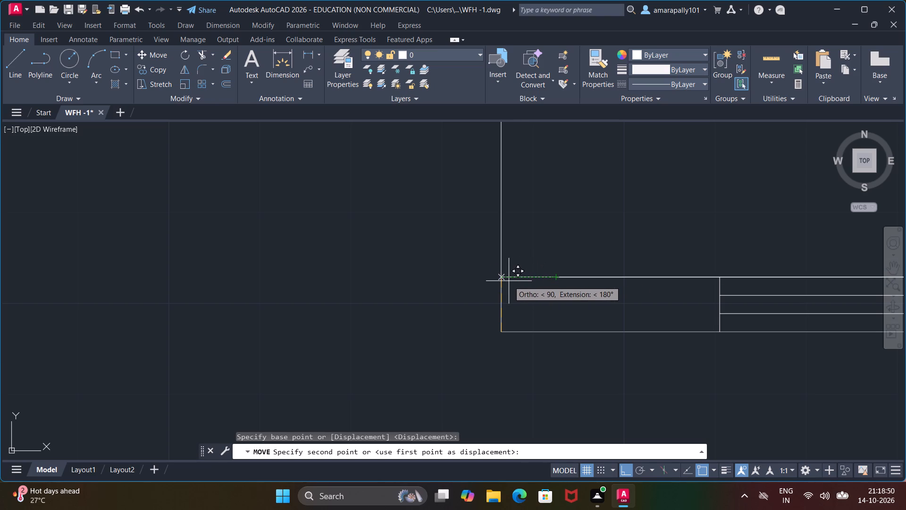
pyautogui.click(509, 281)
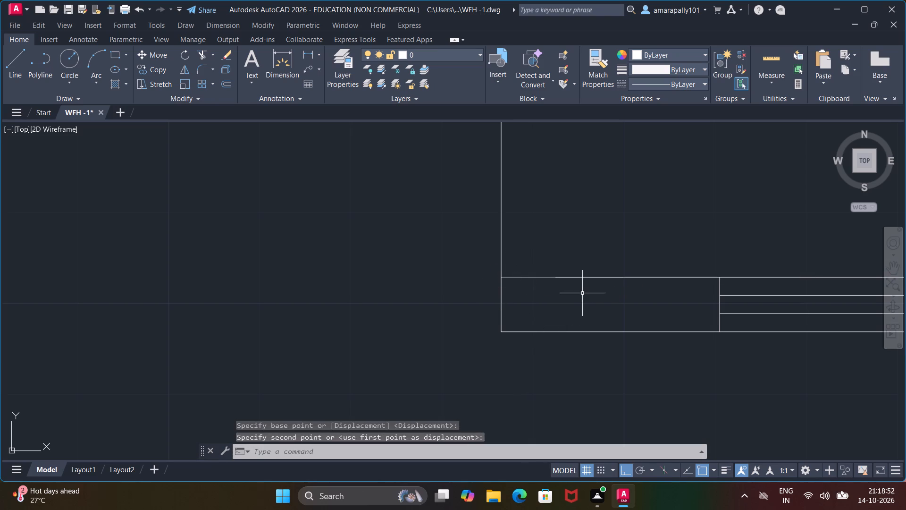
# Erase the shorter inner wall line that overlaps the full-width line above the bottom window.
pyautogui.scroll(-3, 576, 296)
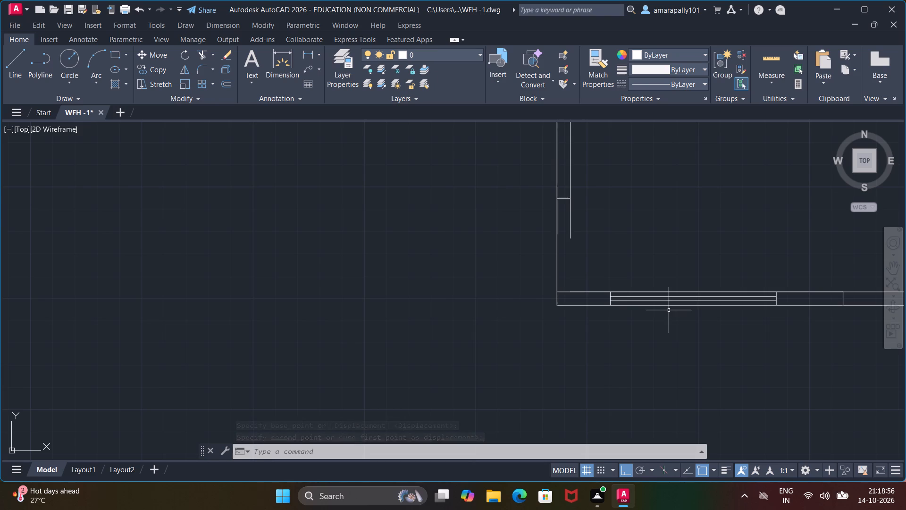
pyautogui.moveTo(683, 299); pyautogui.dragTo(348, 296, button='middle')
pyautogui.scroll(-1, 367, 289)
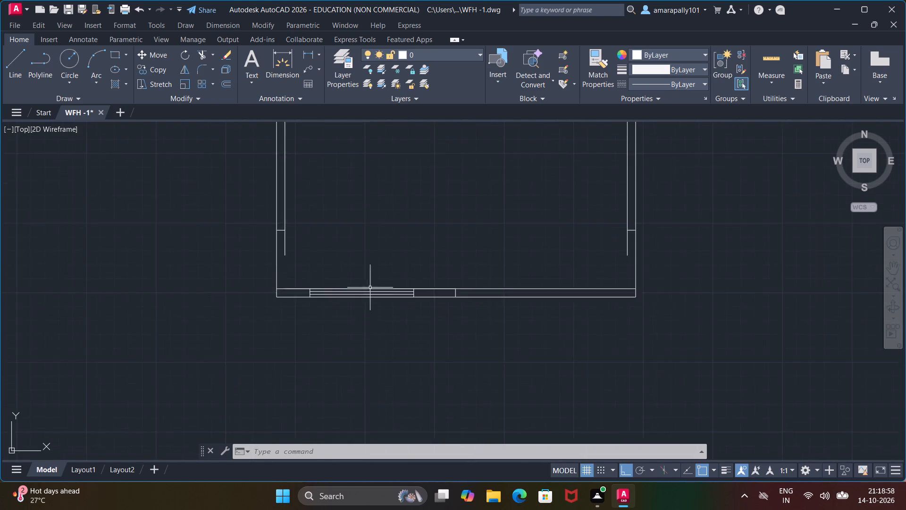
pyautogui.scroll(-1, 371, 288)
pyautogui.scroll(1, 434, 295)
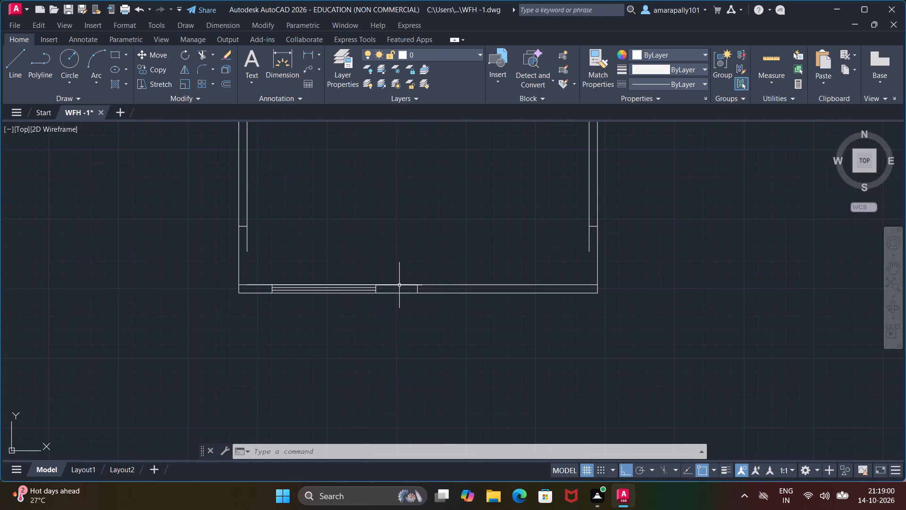
pyautogui.click(399, 285)
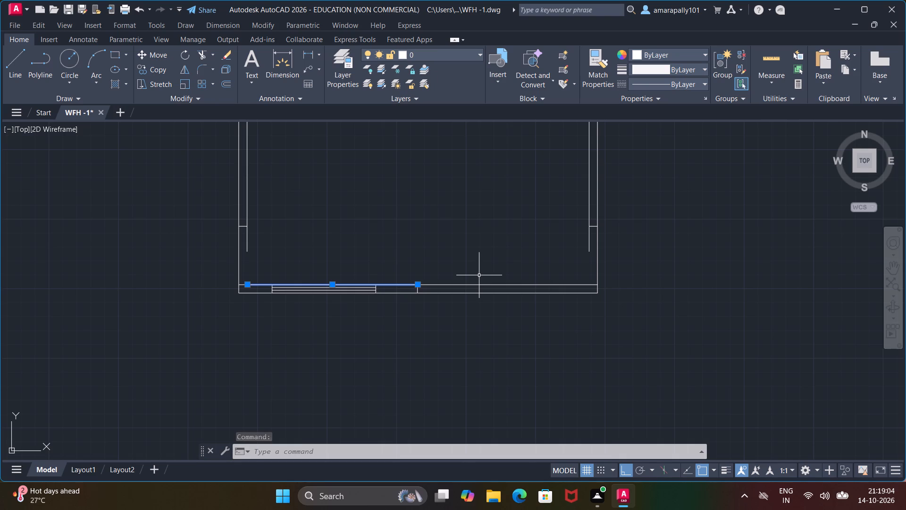
pyautogui.press('Delete')
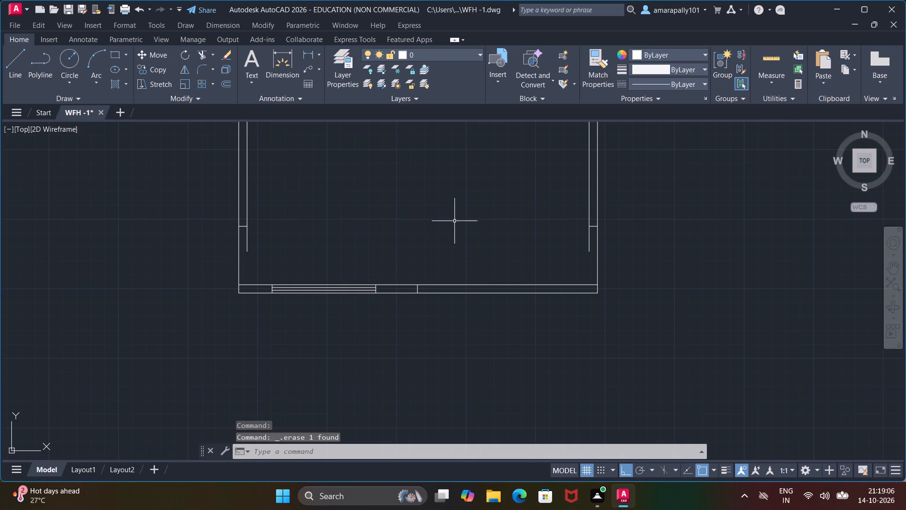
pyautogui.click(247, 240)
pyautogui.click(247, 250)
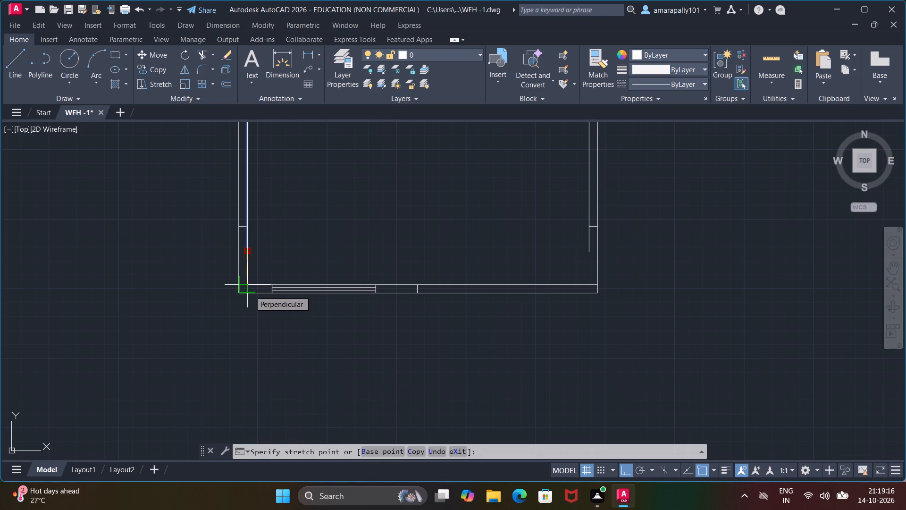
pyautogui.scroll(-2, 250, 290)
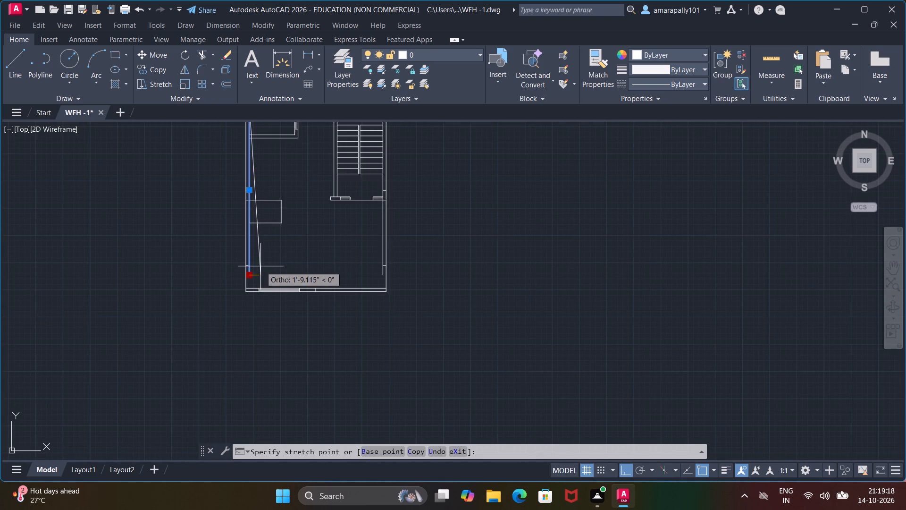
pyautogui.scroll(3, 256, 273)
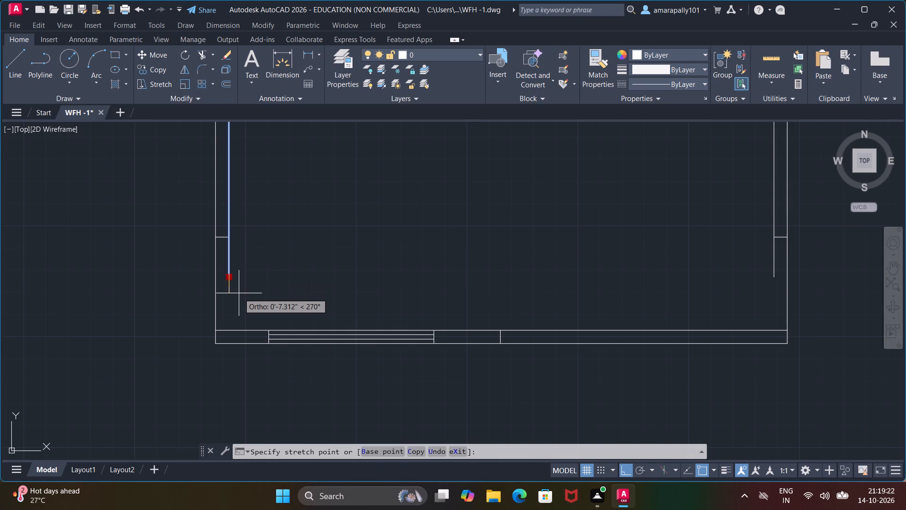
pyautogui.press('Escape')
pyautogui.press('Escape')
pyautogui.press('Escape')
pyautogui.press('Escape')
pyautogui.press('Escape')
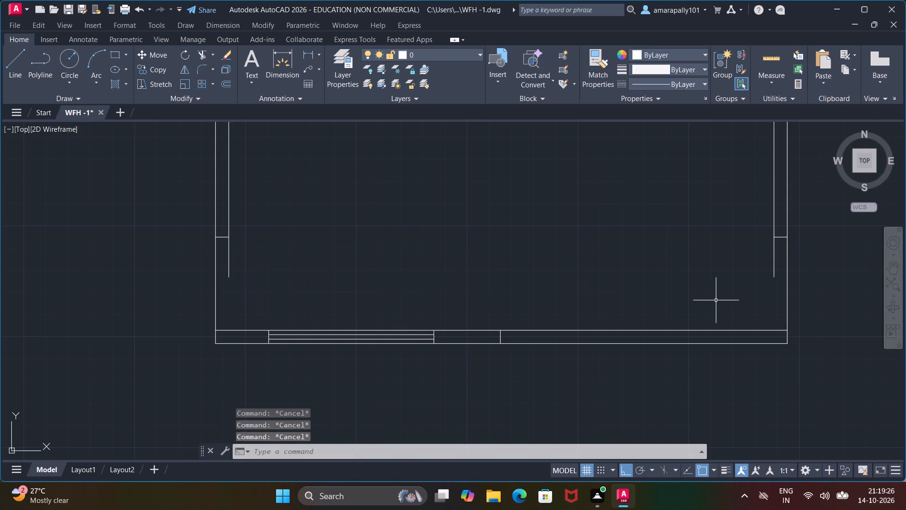
# Copy the short line crossing the left wall down to the lower end of that wall's inner line.
pyautogui.click(218, 238)
pyautogui.rightClick(226, 238)
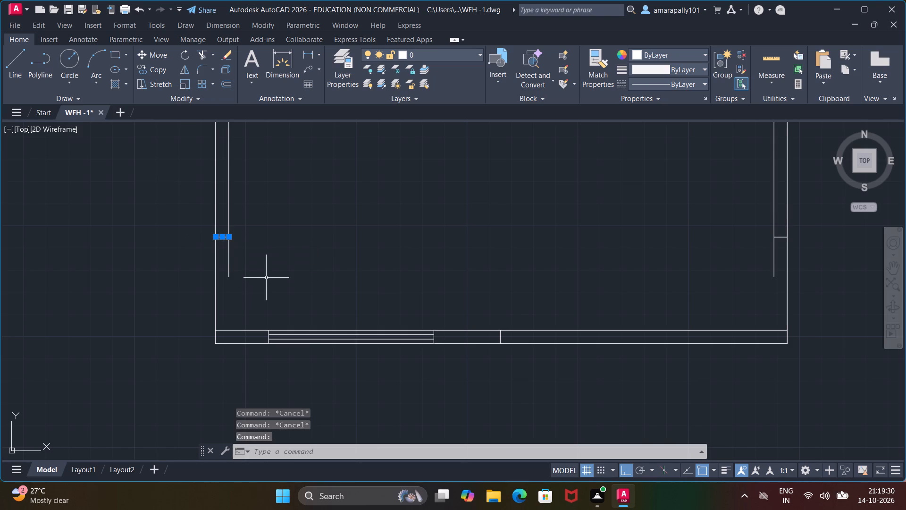
pyautogui.rightClick(255, 266)
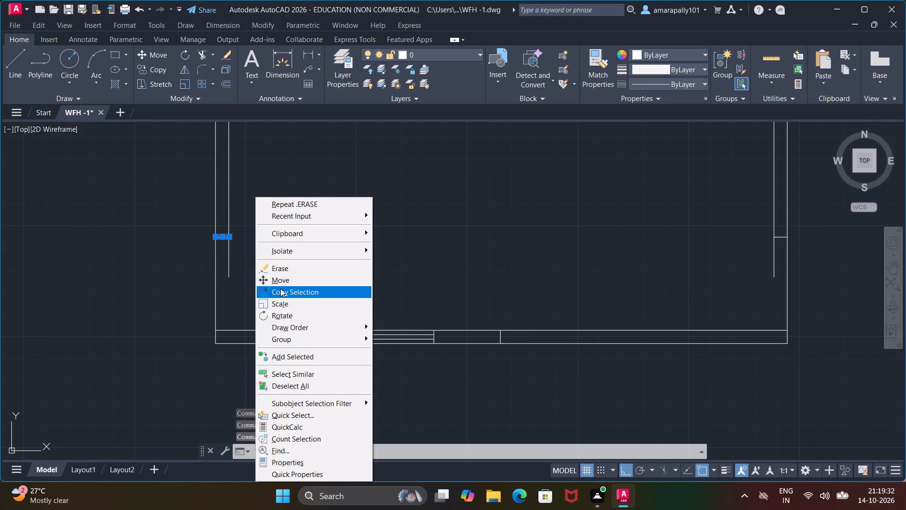
pyautogui.click(280, 289)
pyautogui.click(231, 236)
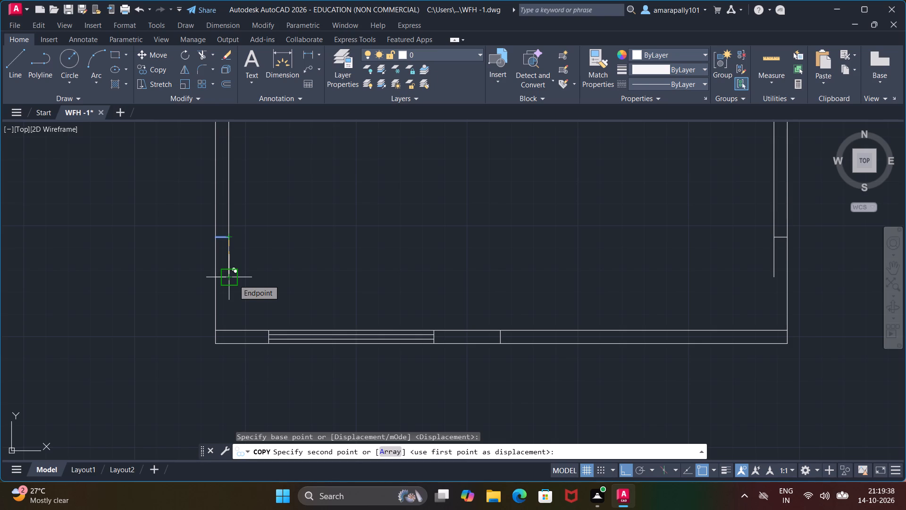
pyautogui.click(234, 280)
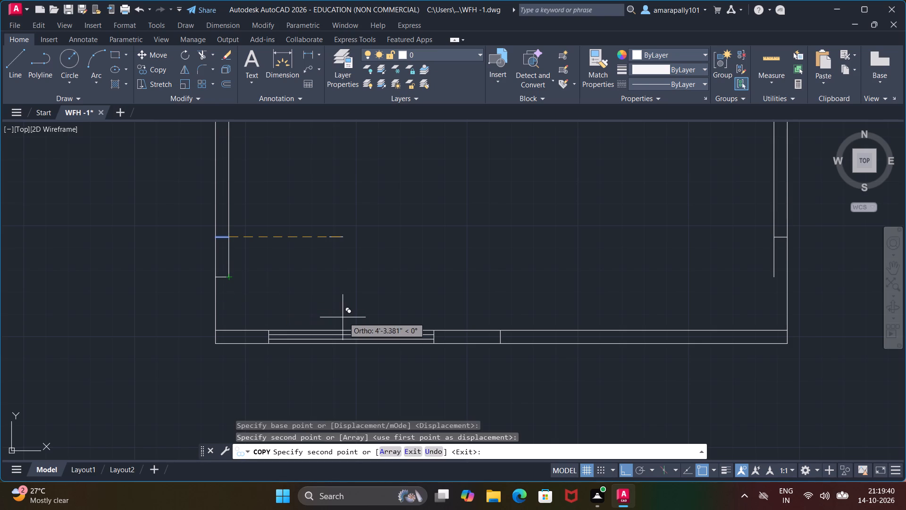
pyautogui.press('Escape')
pyautogui.press('Escape')
pyautogui.press('Escape')
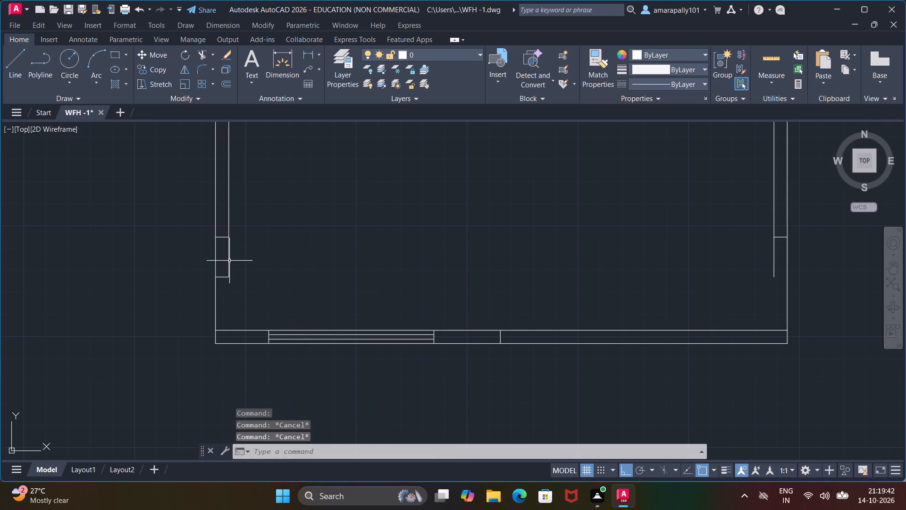
# Stretch the inner line of the left wall down to the inner face of the bottom wall.
pyautogui.click(229, 261)
pyautogui.moveTo(231, 277); pyautogui.dragTo(230, 331)
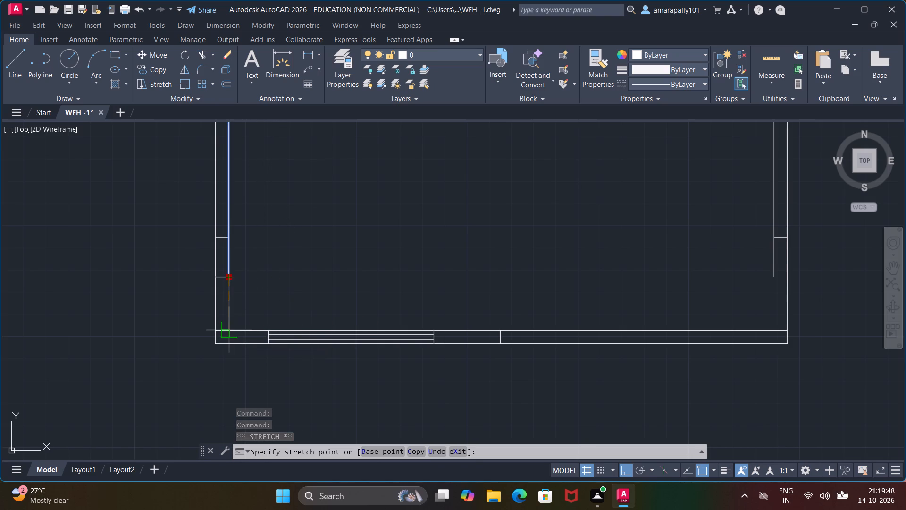
pyautogui.click(229, 330)
pyautogui.press('Escape')
pyautogui.press('Escape')
pyautogui.press('Escape')
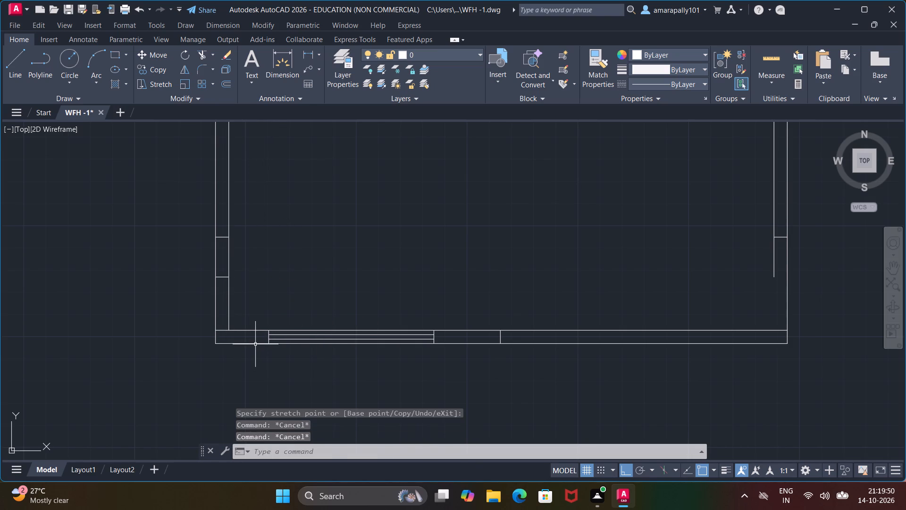
# Trim the piece of the bottom wall's inner line that crosses the left wall at the lower-left corner.
pyautogui.press('t')
pyautogui.press('r')
pyautogui.press('Return')
pyautogui.press('Return')
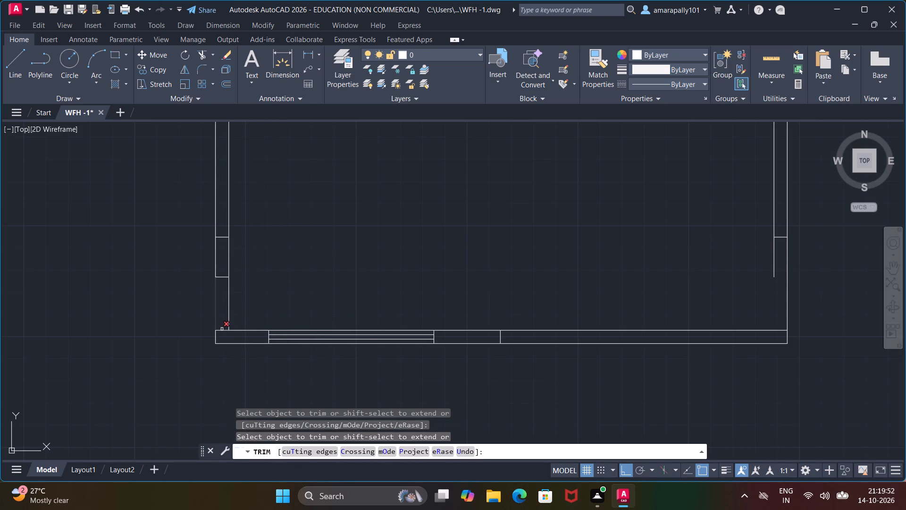
pyautogui.click(222, 331)
pyautogui.scroll(-1, 227, 326)
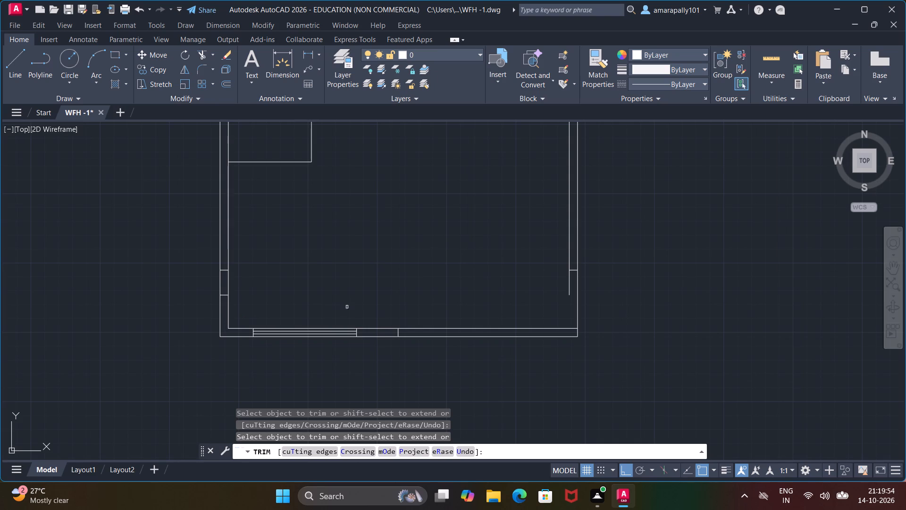
pyautogui.press('Escape')
pyautogui.press('Escape')
pyautogui.press('Escape')
pyautogui.press('Escape')
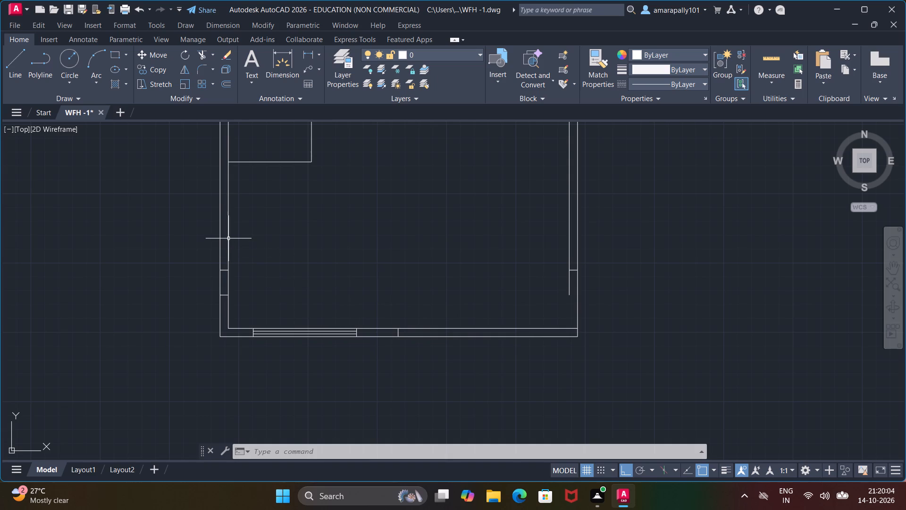
# Offset the inner line of the left wall 9' into the room to start a long vertical partition.
pyautogui.press('o')
pyautogui.press('Return')
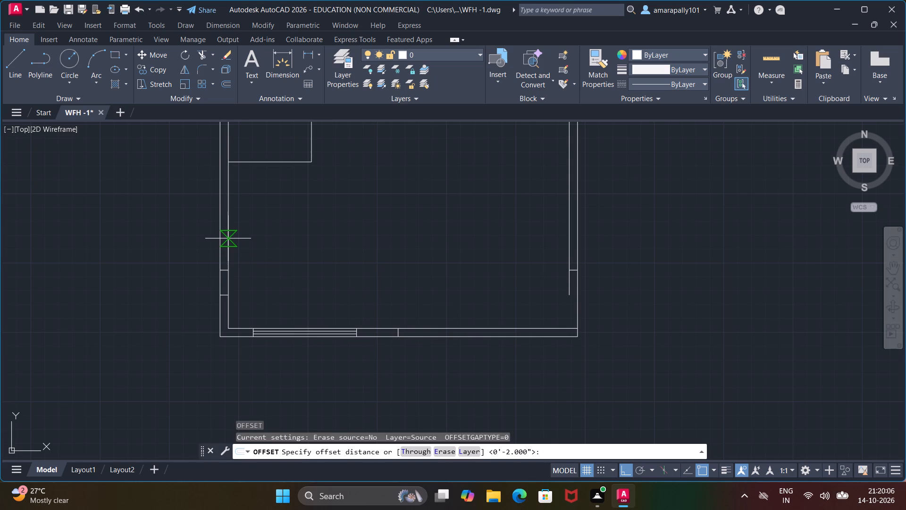
pyautogui.click(228, 238)
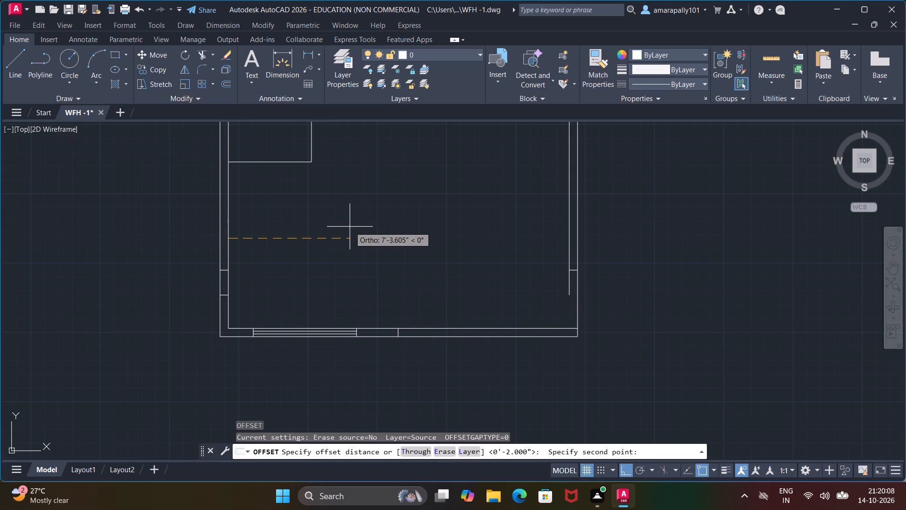
pyautogui.write("9'")
pyautogui.press('Return')
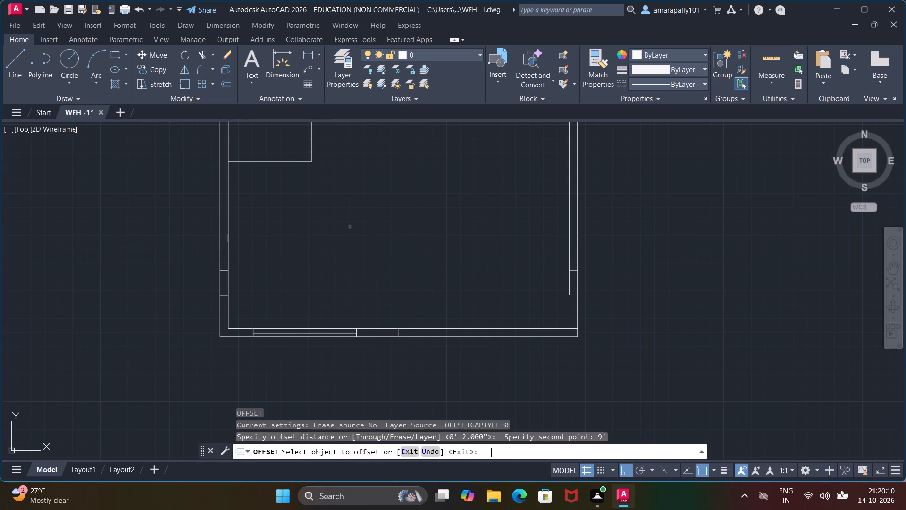
pyautogui.click(228, 247)
pyautogui.click(406, 241)
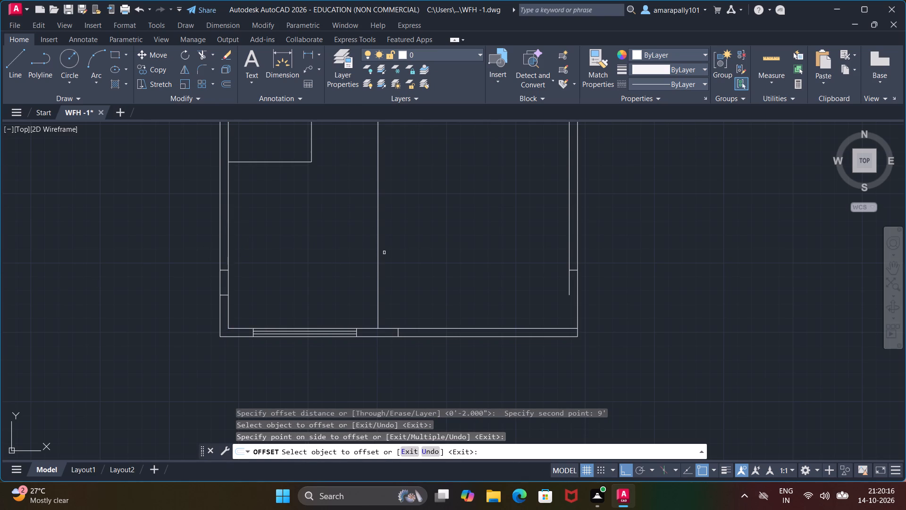
pyautogui.press('Escape')
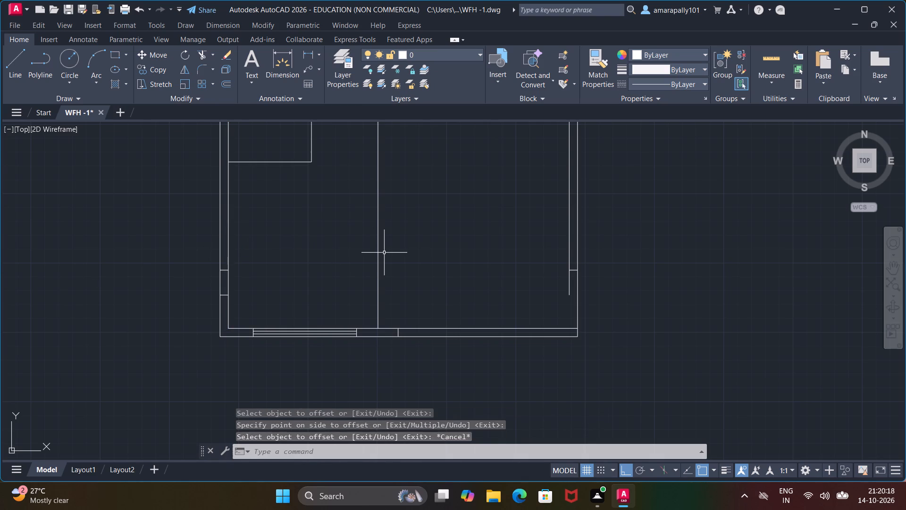
pyautogui.press('Escape')
pyautogui.press('Escape')
pyautogui.press('Escape')
pyautogui.press('Escape')
# Offset the new vertical partition line 6" to the right to give the partition its thickness.
pyautogui.press('o')
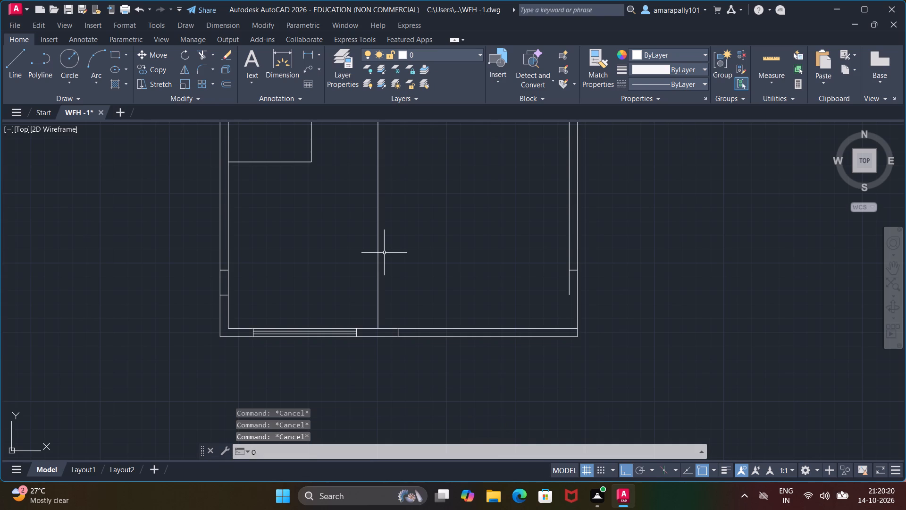
pyautogui.press('Return')
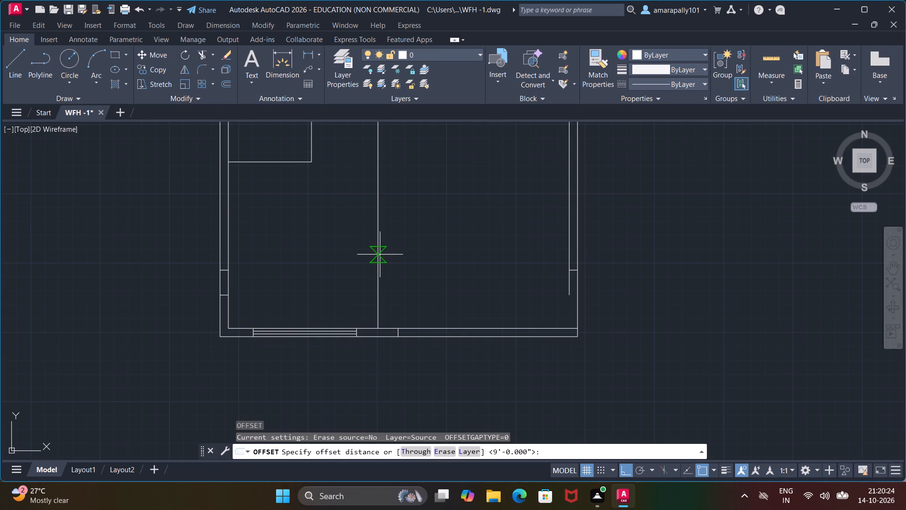
pyautogui.click(377, 258)
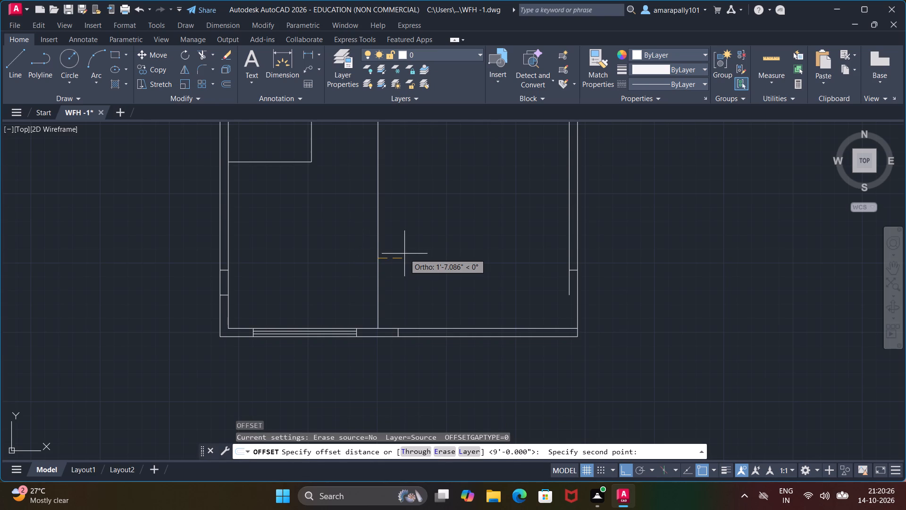
pyautogui.write('6"')
pyautogui.press('Return')
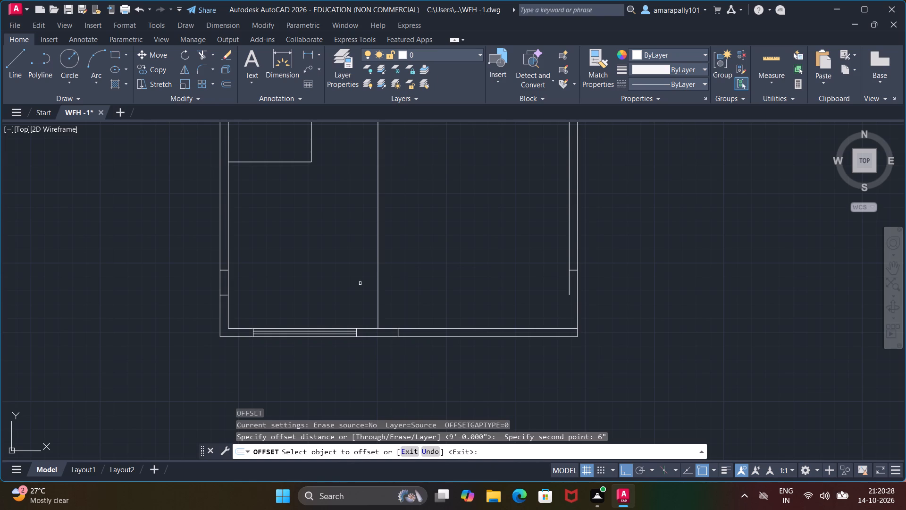
pyautogui.click(378, 277)
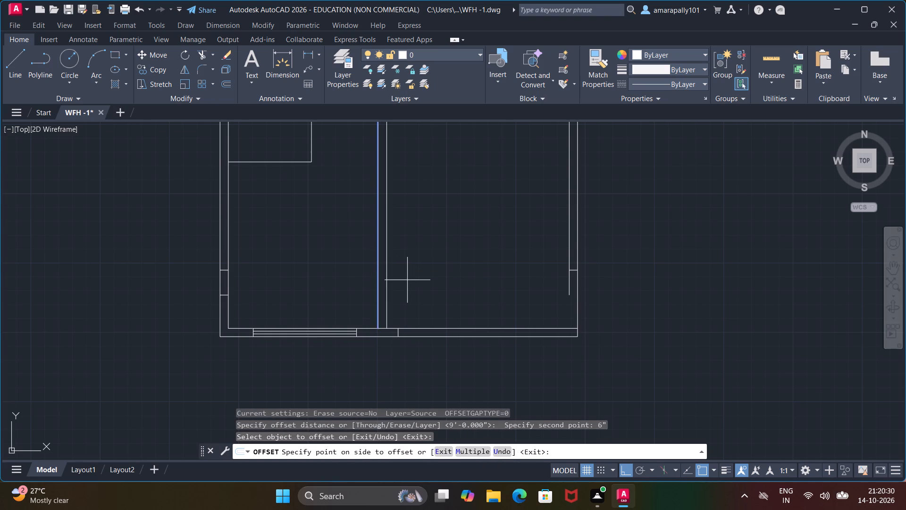
pyautogui.click(407, 280)
pyautogui.press('Escape')
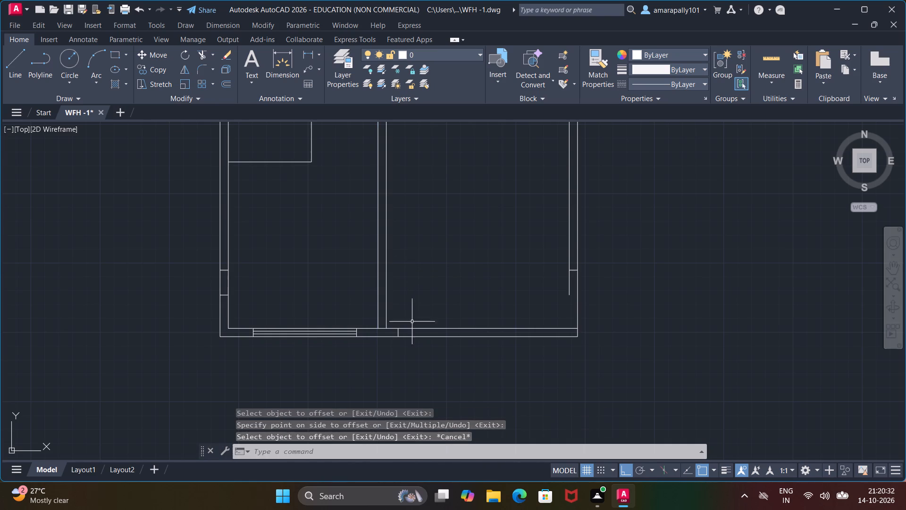
pyautogui.press('Escape')
pyautogui.press('Escape')
pyautogui.press('Escape')
pyautogui.press('Escape')
pyautogui.press('Escape')
# Move the short vertical line in the bottom wall left to line up with the partition's right face.
pyautogui.scroll(3, 405, 340)
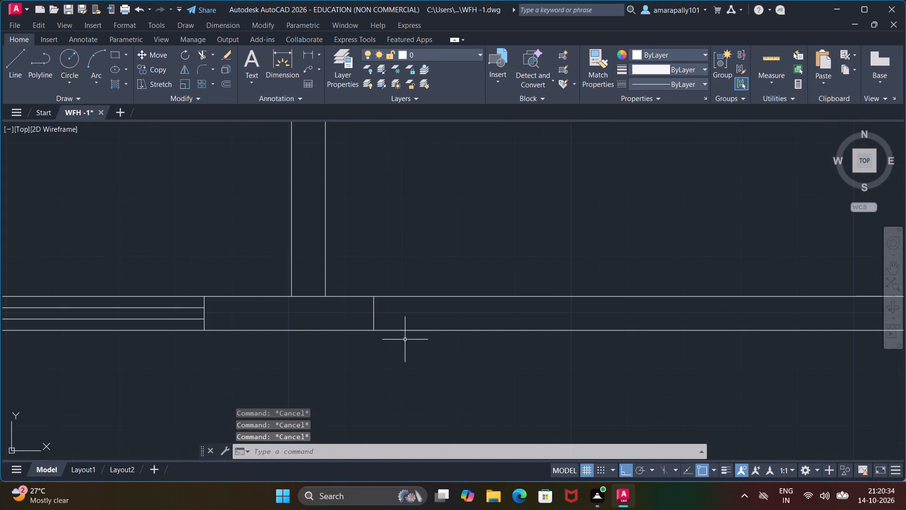
pyautogui.scroll(4, 401, 344)
pyautogui.moveTo(232, 267); pyautogui.dragTo(365, 323, button='middle')
pyautogui.scroll(-1, 366, 323)
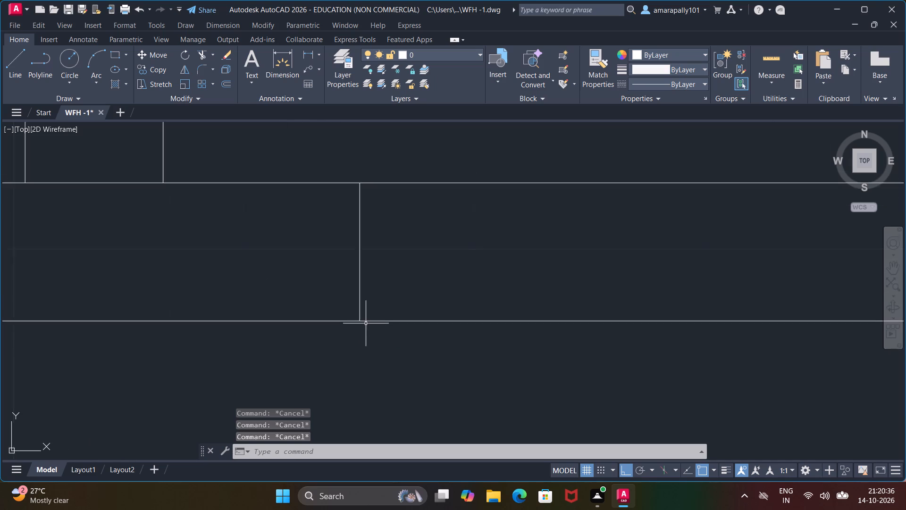
pyautogui.scroll(-1, 366, 323)
pyautogui.click(362, 295)
pyautogui.rightClick(361, 244)
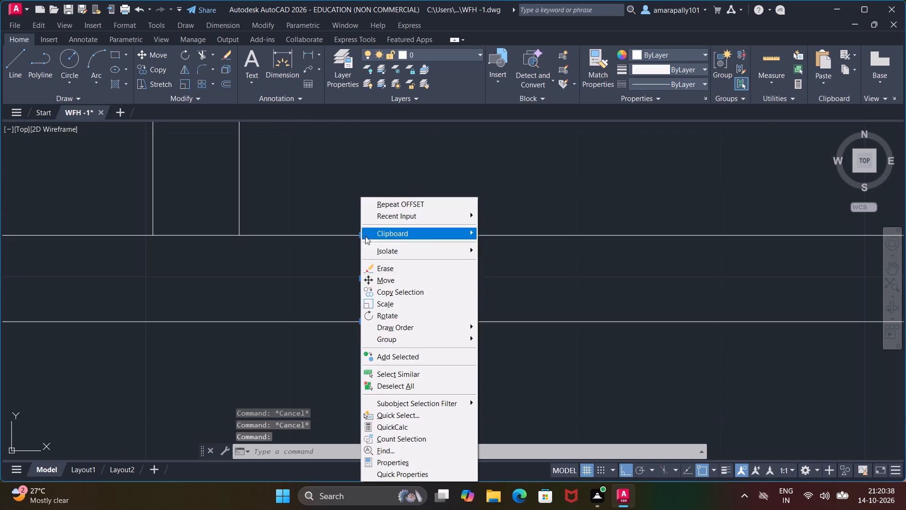
pyautogui.click(403, 280)
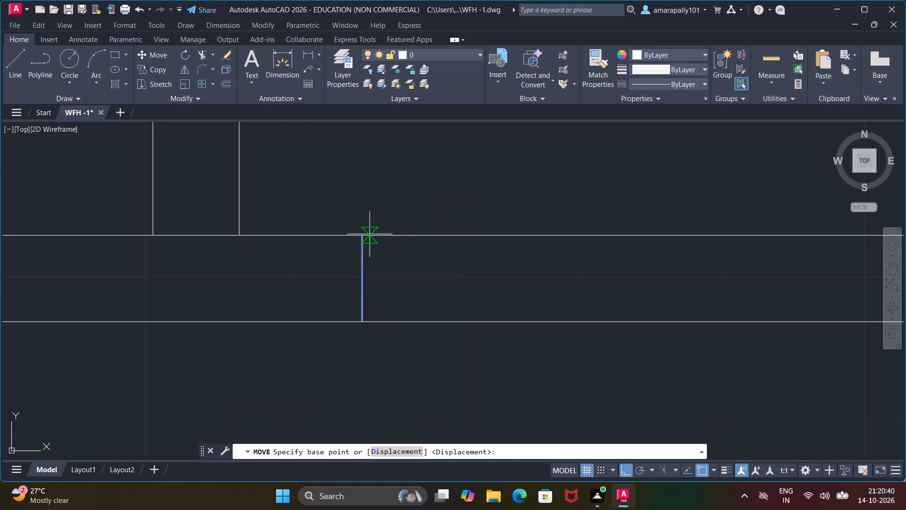
pyautogui.click(368, 235)
pyautogui.click(240, 237)
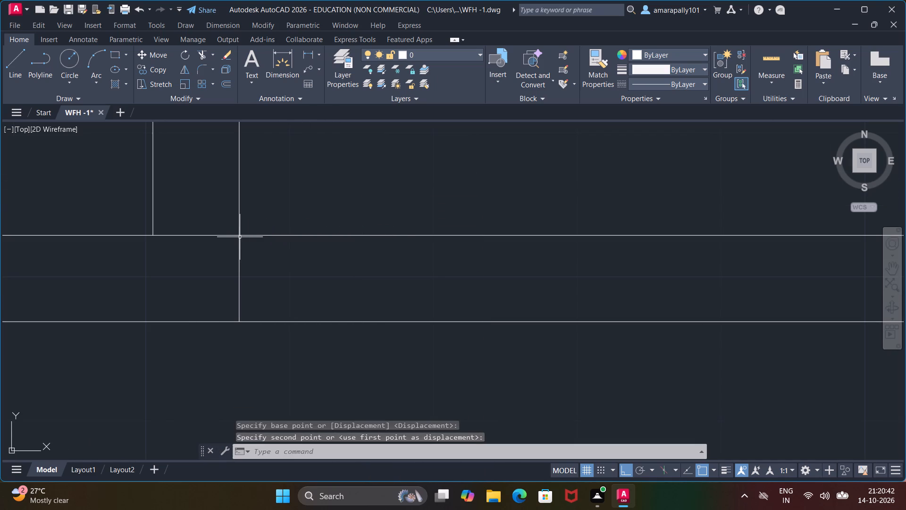
pyautogui.scroll(-6, 307, 252)
pyautogui.press('Escape')
pyautogui.press('Escape')
pyautogui.press('Escape')
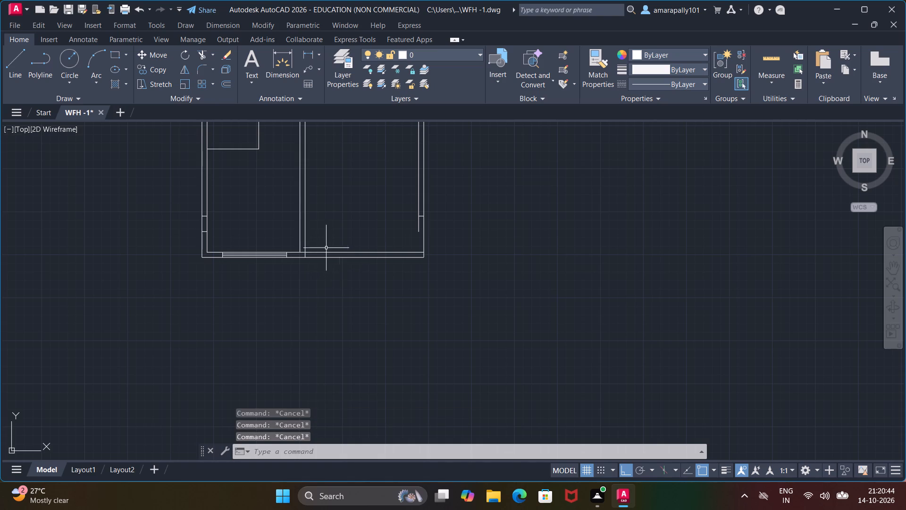
# Copy the bottom wall's inner line up to the lower end of the right wall's inner line.
pyautogui.middleClick(335, 237)
pyautogui.moveTo(335, 237); pyautogui.dragTo(377, 251, button='middle')
pyautogui.middleClick(379, 252)
pyautogui.middleClick(395, 263)
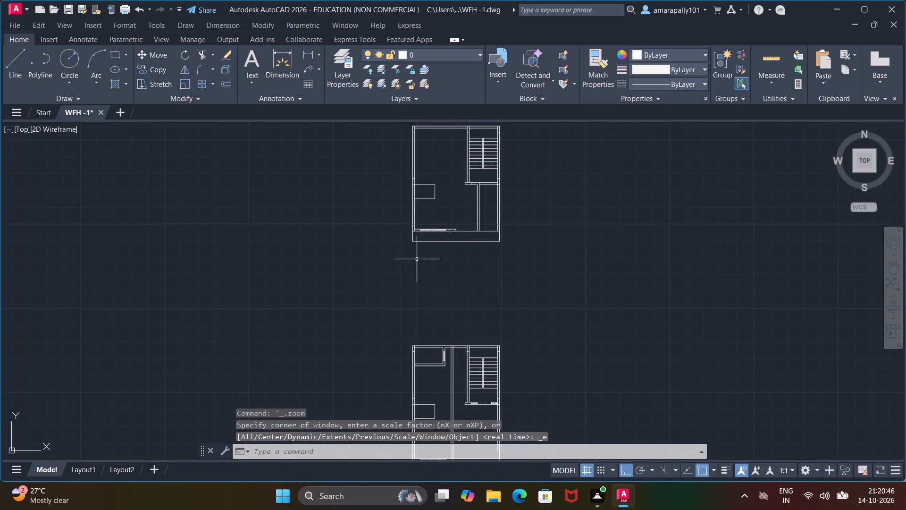
pyautogui.moveTo(495, 396); pyautogui.dragTo(486, 258, button='middle')
pyautogui.scroll(1, 486, 258)
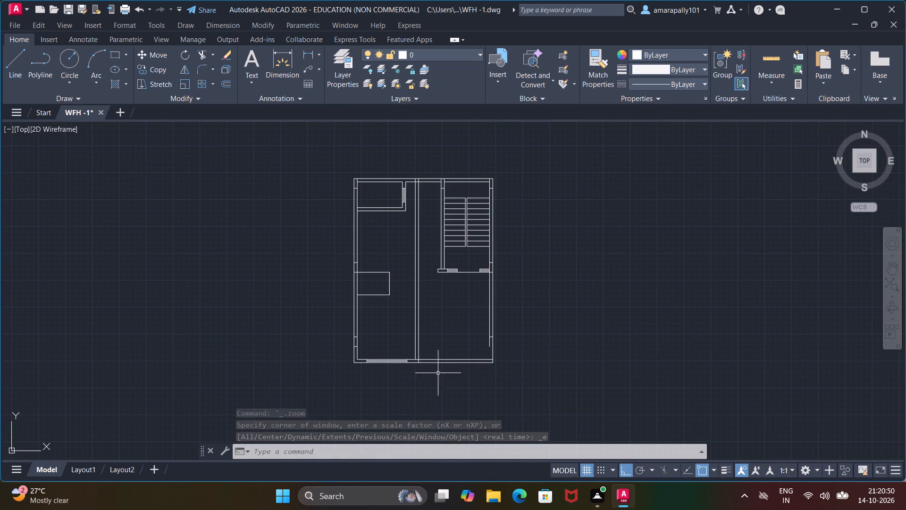
pyautogui.click(443, 359)
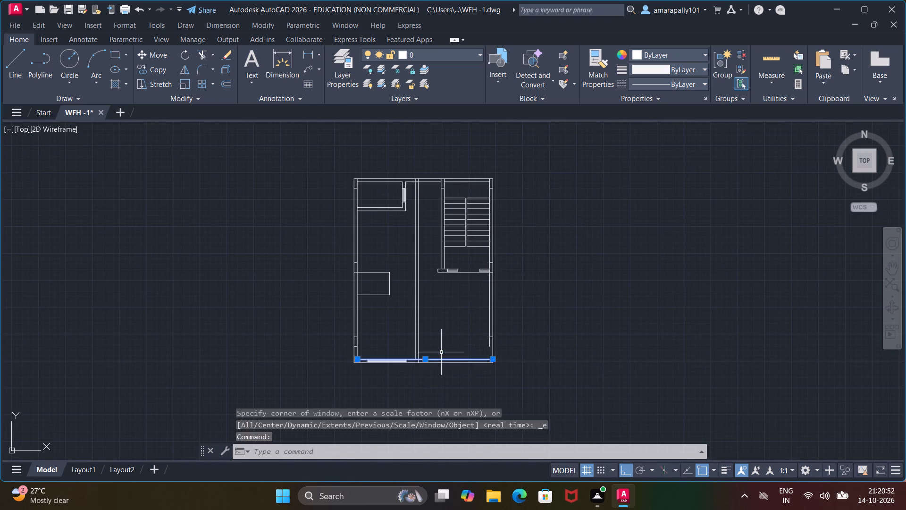
pyautogui.rightClick(436, 354)
pyautogui.click(467, 165)
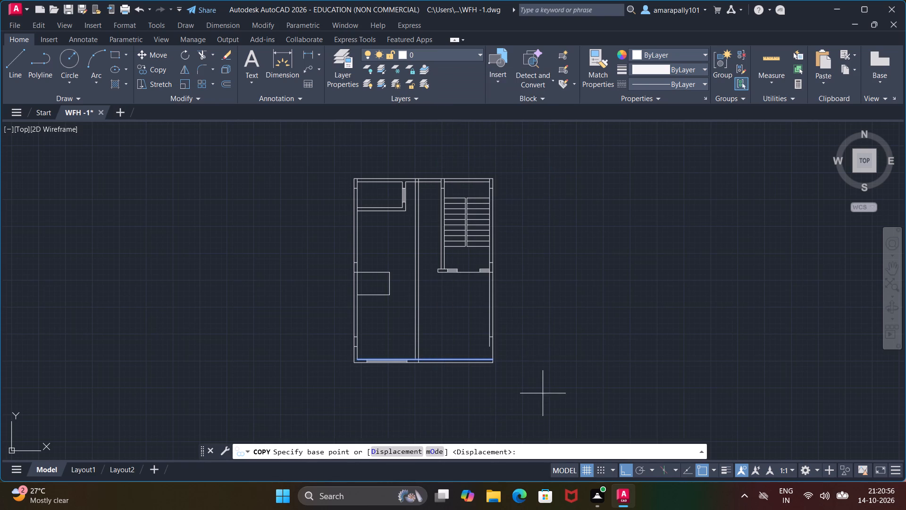
pyautogui.scroll(2, 489, 380)
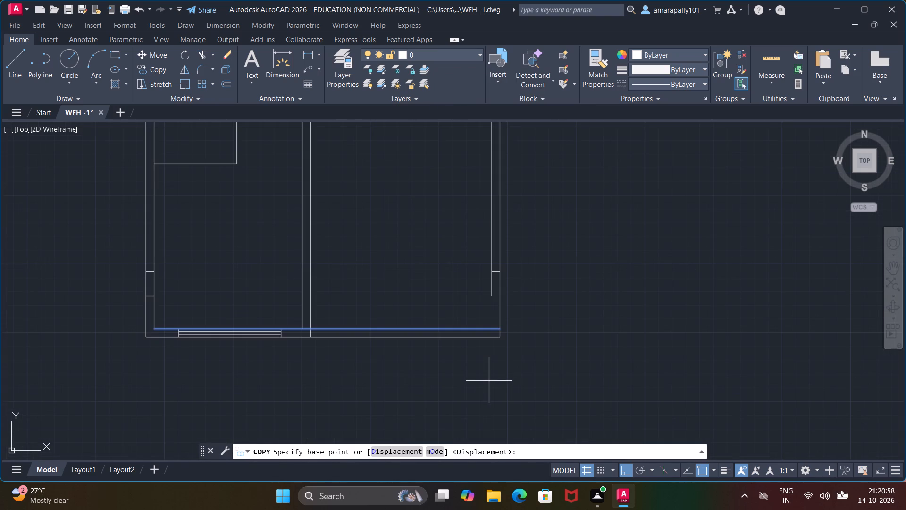
pyautogui.click(498, 323)
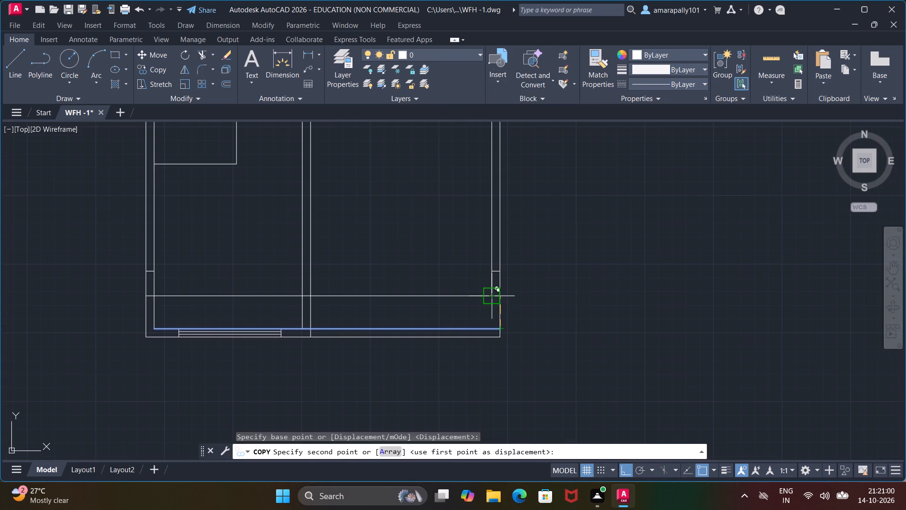
pyautogui.click(492, 297)
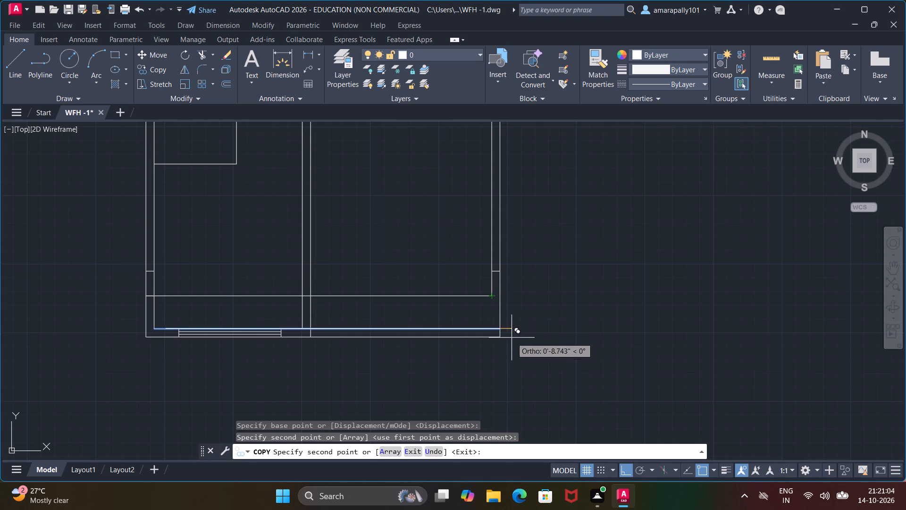
# Undo the last copy placement and place the copied bottom wall line at the lower endpoint of the right wall's inner line.
pyautogui.hotkey('ctrl', 'z')
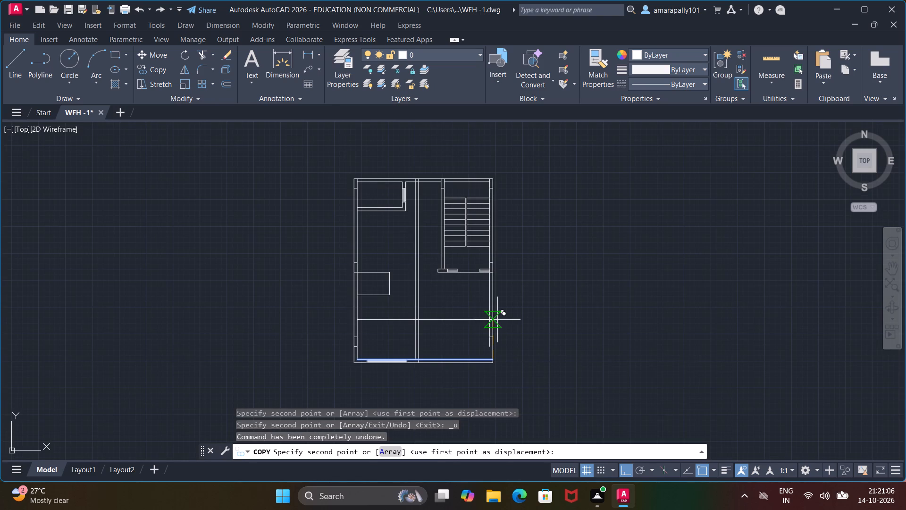
pyautogui.scroll(4, 494, 353)
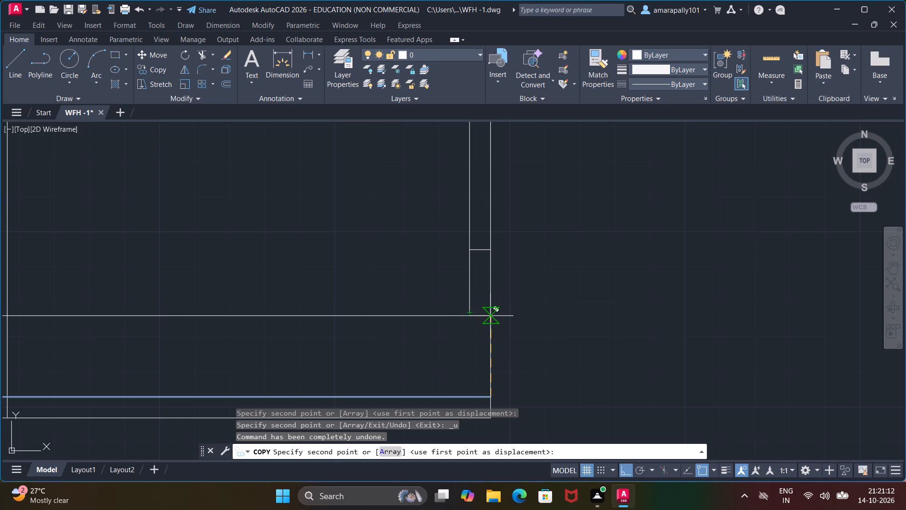
pyautogui.scroll(5, 491, 316)
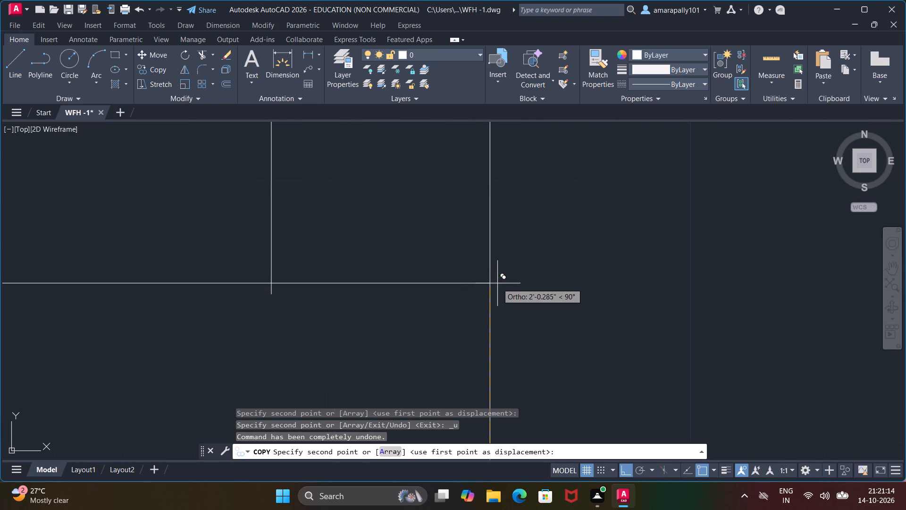
pyautogui.click(274, 292)
pyautogui.scroll(-5, 436, 286)
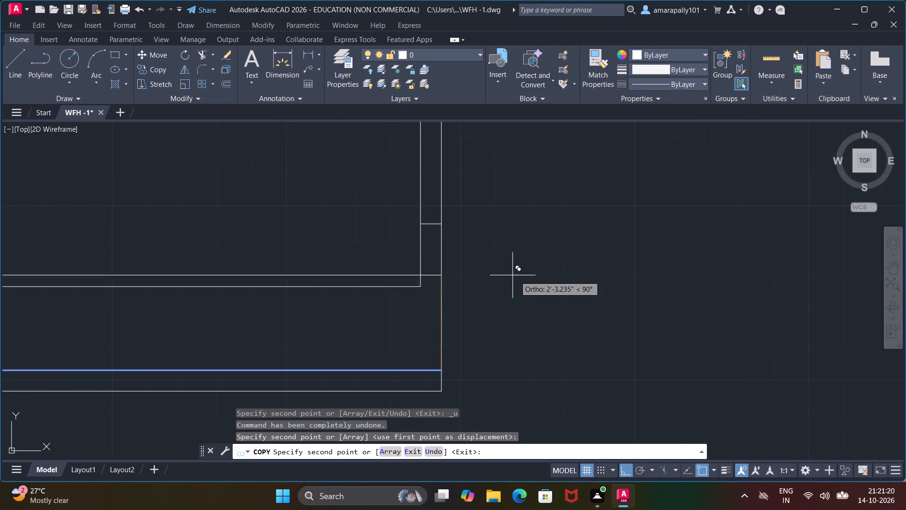
pyautogui.press('Escape')
pyautogui.press('Escape')
pyautogui.press('Escape')
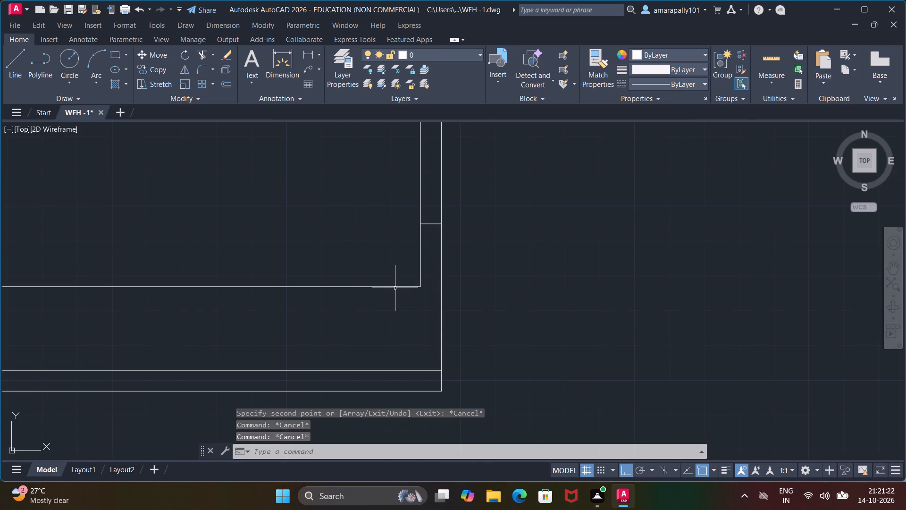
# Move the copied horizontal line right so its right end meets the right wall's outer line.
pyautogui.click(396, 287)
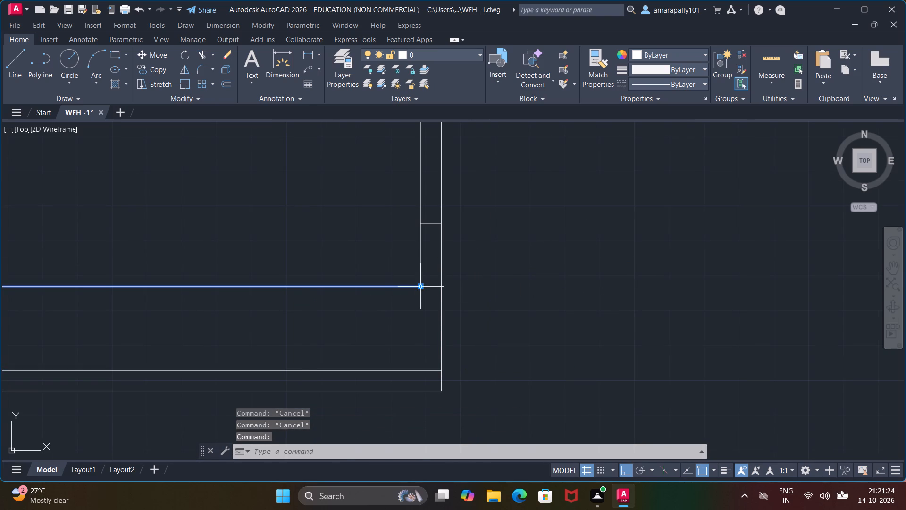
pyautogui.click(422, 286)
pyautogui.scroll(-3, 420, 287)
pyautogui.press('Escape')
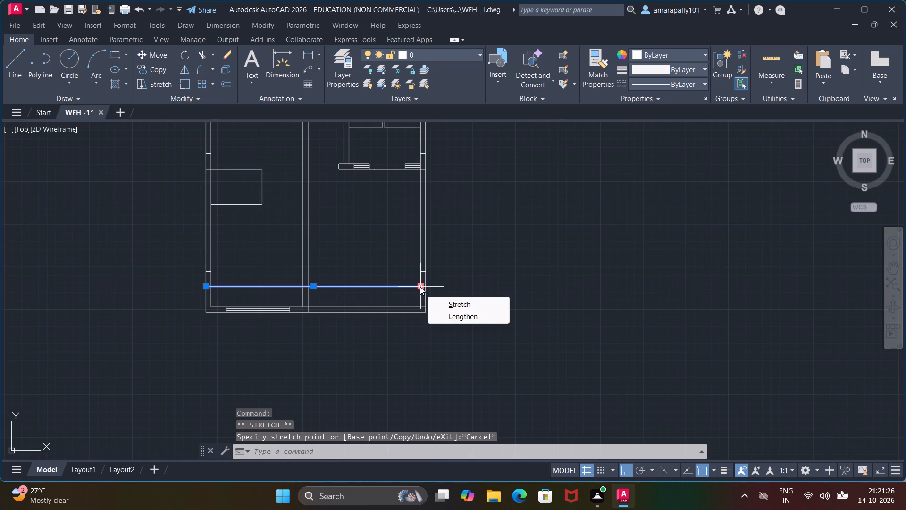
pyautogui.rightClick(420, 287)
pyautogui.click(444, 90)
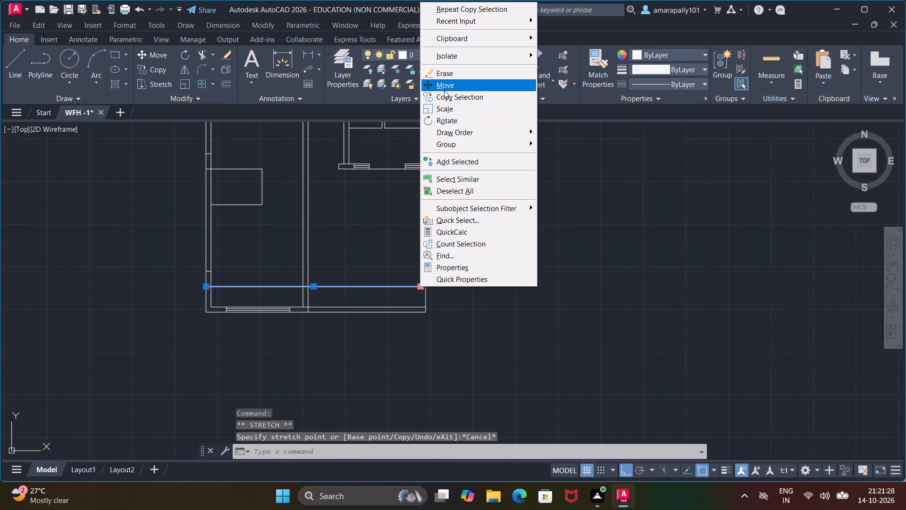
pyautogui.scroll(5, 412, 290)
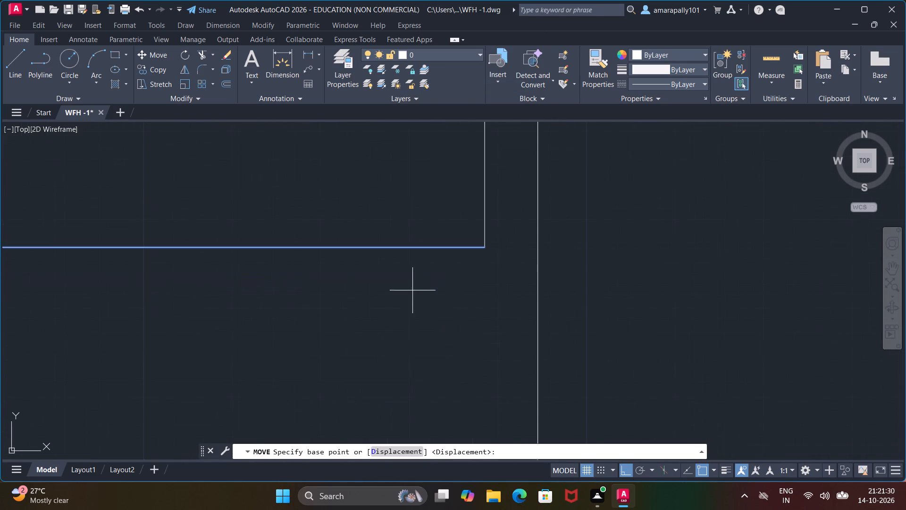
pyautogui.click(484, 249)
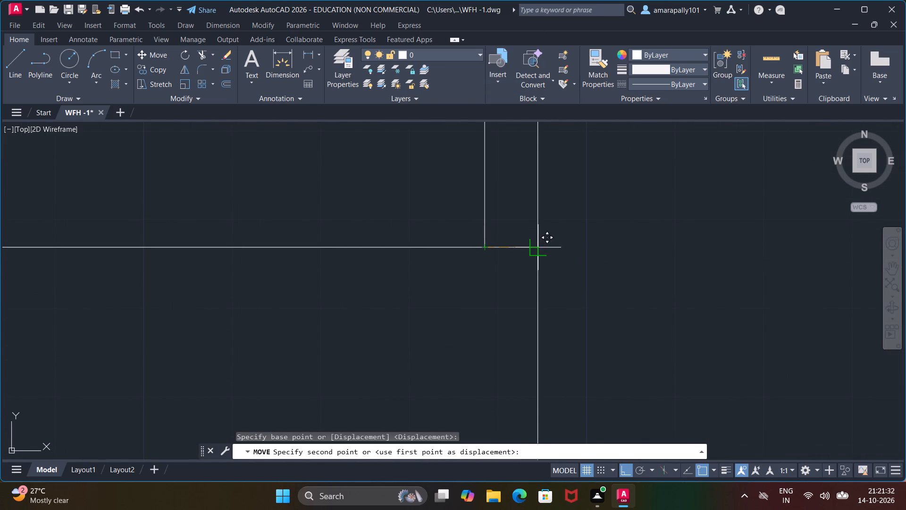
pyautogui.click(536, 248)
pyautogui.scroll(-7, 527, 260)
pyautogui.scroll(1, 417, 263)
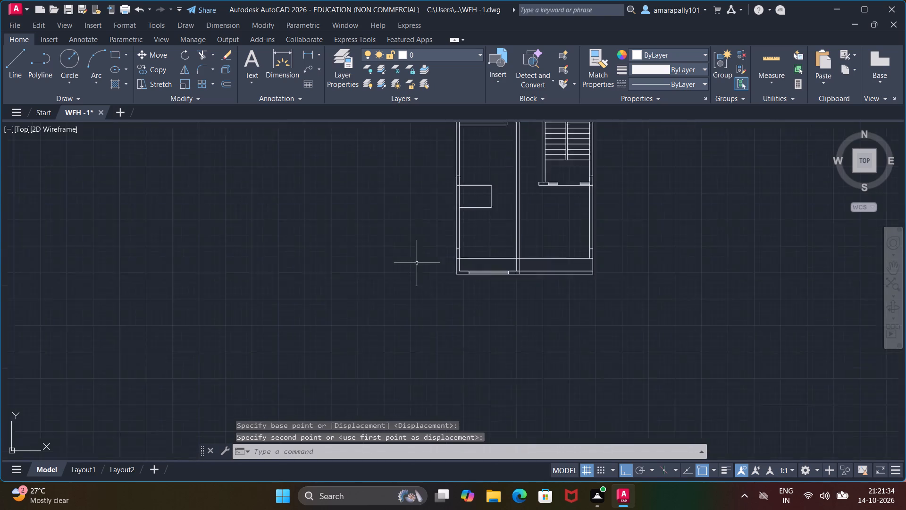
pyautogui.scroll(3, 417, 263)
pyautogui.press('Escape')
pyautogui.press('Escape')
pyautogui.press('Escape')
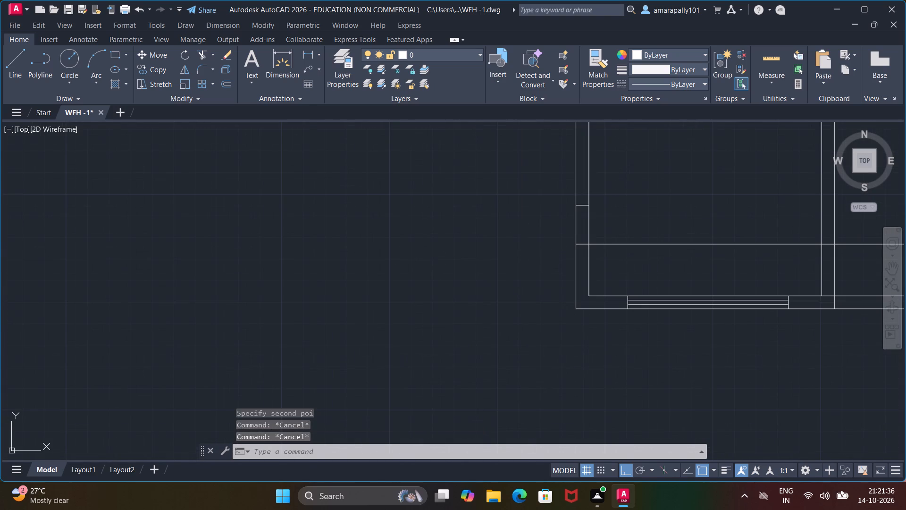
# Trim away the copied line's portion crossing the left room, between the left wall and the partition.
pyautogui.scroll(-3, 535, 249)
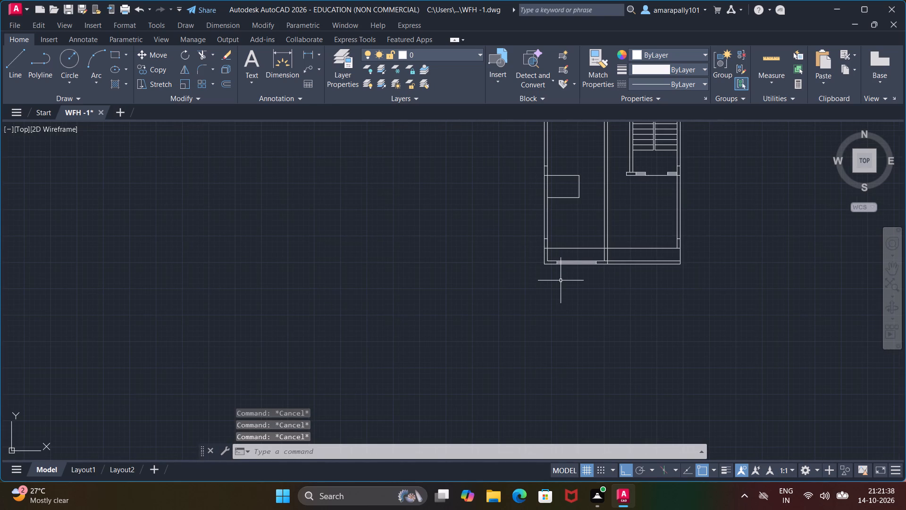
pyautogui.write('TR')
pyautogui.press('Return')
pyautogui.press('Return')
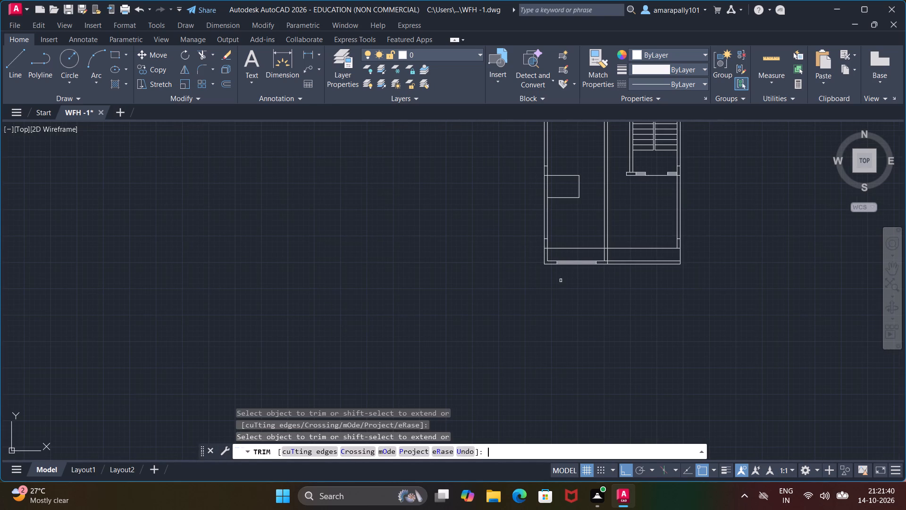
pyautogui.click(556, 249)
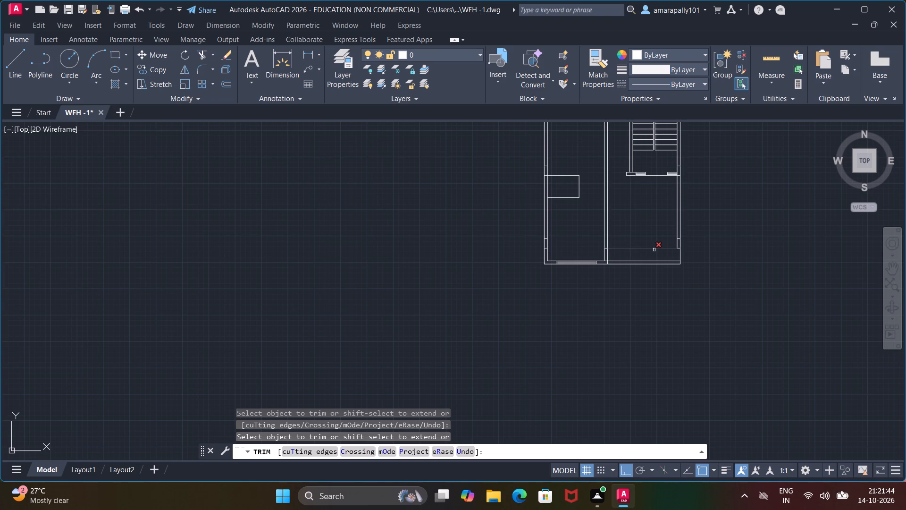
pyautogui.scroll(3, 654, 250)
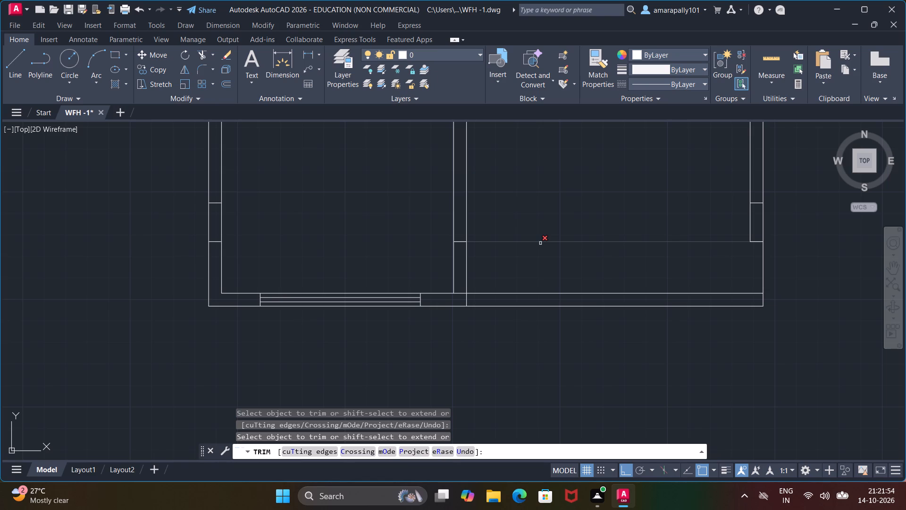
pyautogui.press('Escape')
pyautogui.press('Escape')
pyautogui.press('Escape')
pyautogui.press('Escape')
pyautogui.press('Escape')
pyautogui.press('Escape')
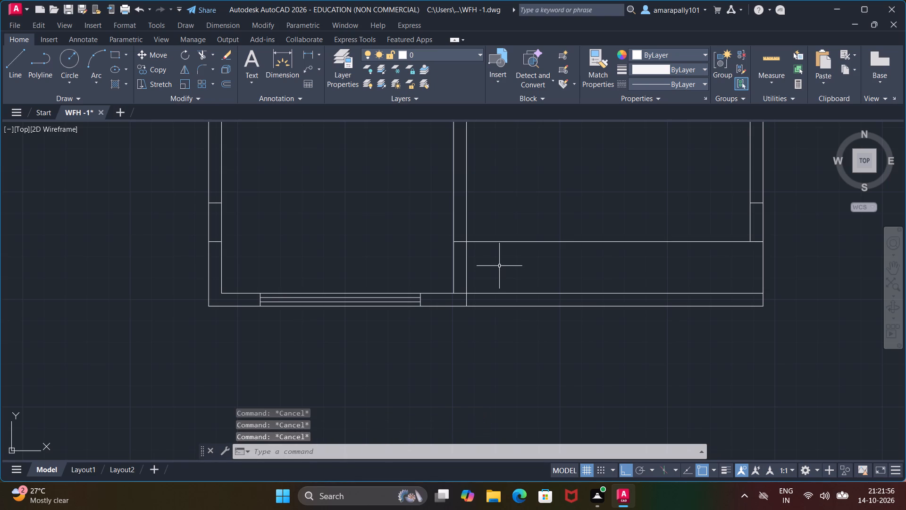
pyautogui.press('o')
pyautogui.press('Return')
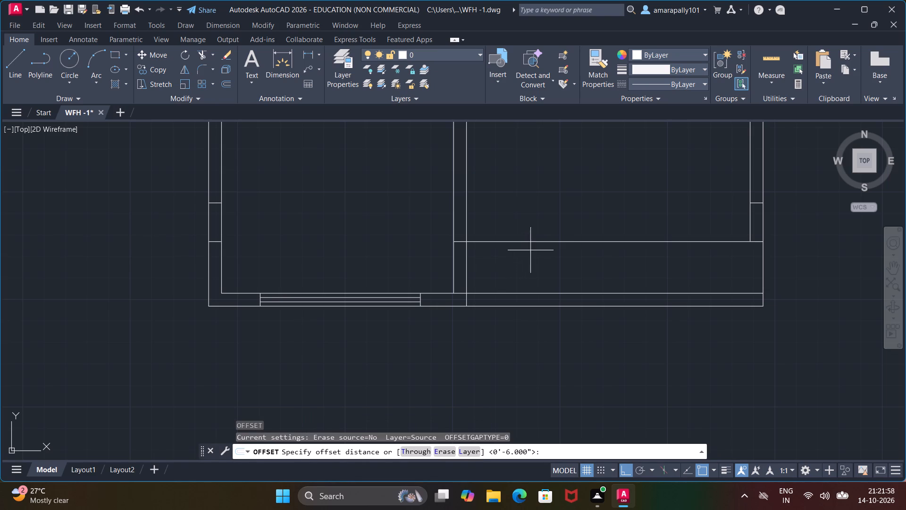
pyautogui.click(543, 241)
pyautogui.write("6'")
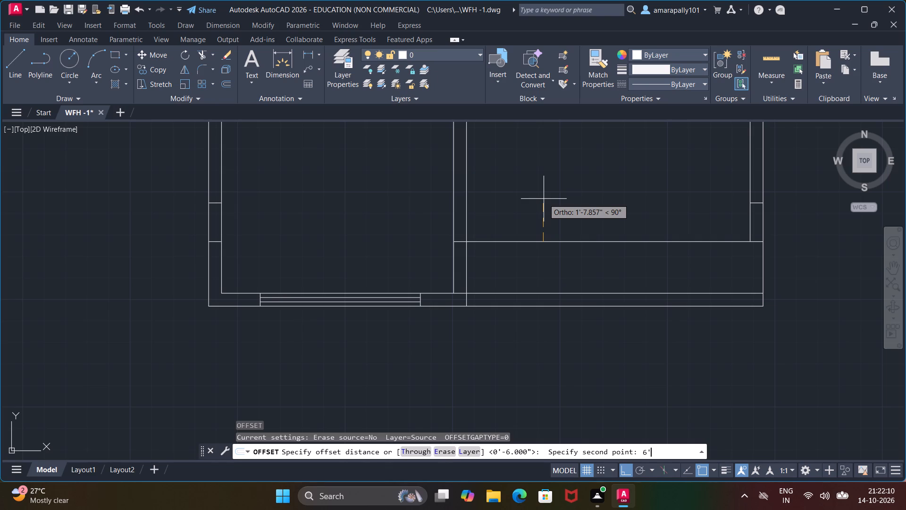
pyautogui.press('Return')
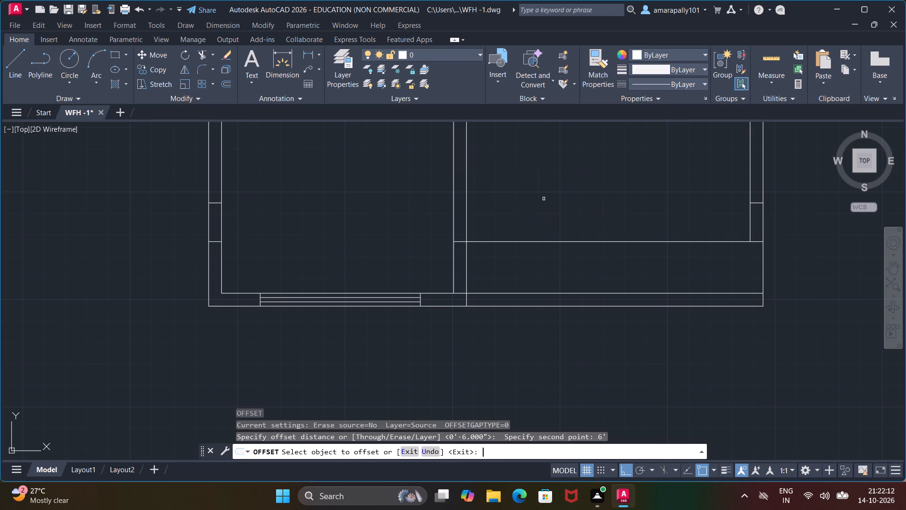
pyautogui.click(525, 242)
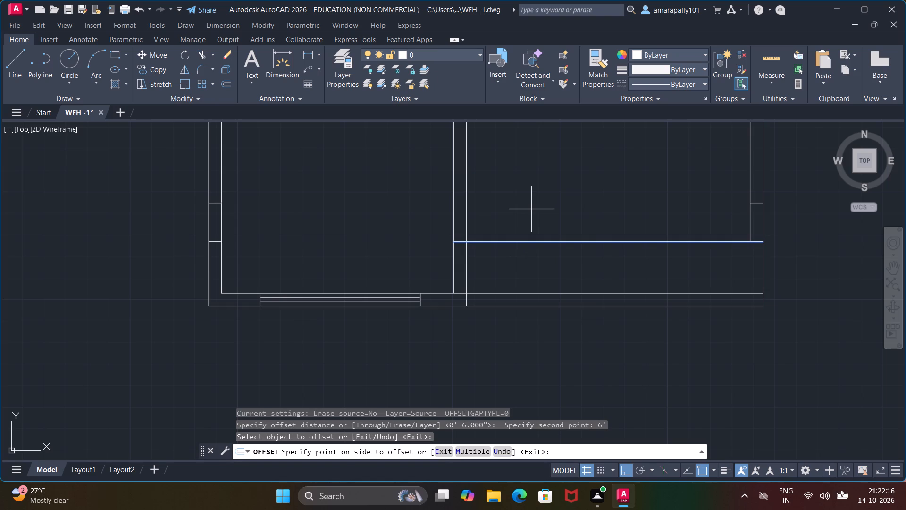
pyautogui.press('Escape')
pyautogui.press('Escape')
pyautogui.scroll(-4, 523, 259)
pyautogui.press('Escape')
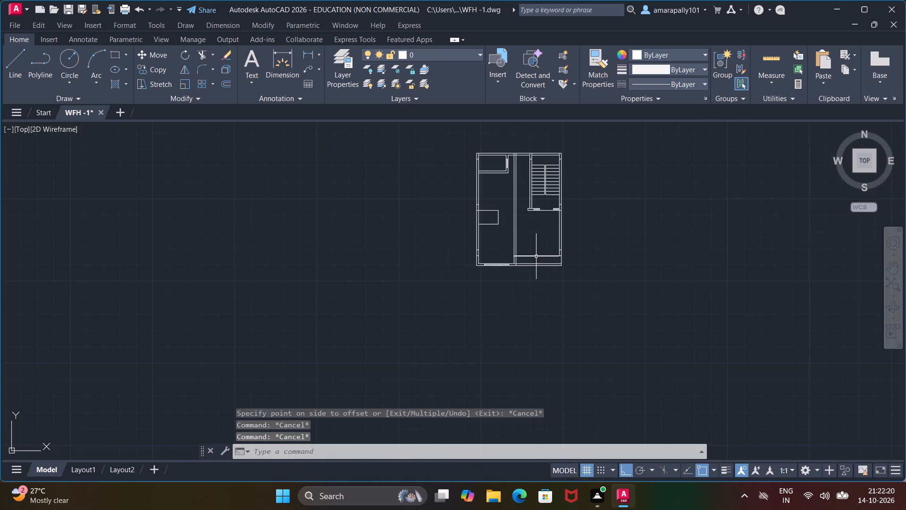
# Copy the horizontal line between the partition and the right wall 6" upward to give the new cross wall its thickness.
pyautogui.click(536, 256)
pyautogui.rightClick(536, 256)
pyautogui.click(571, 294)
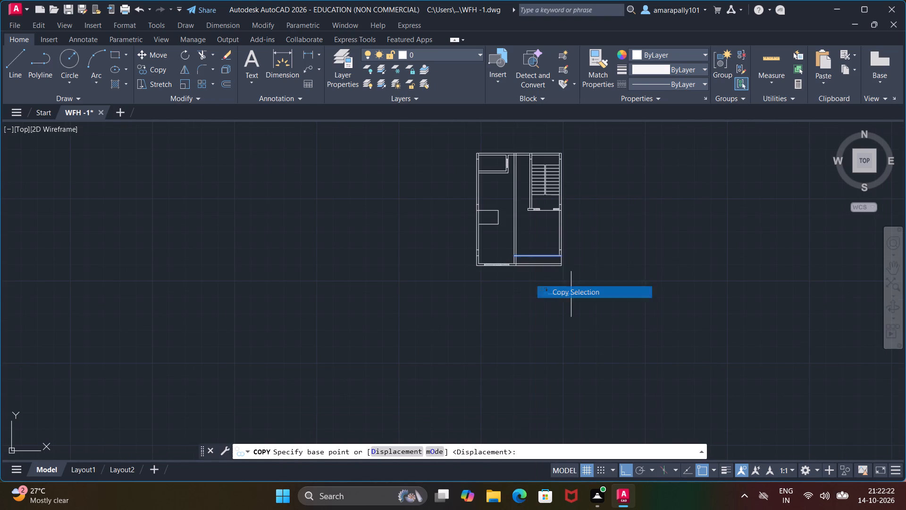
pyautogui.scroll(1, 564, 261)
pyautogui.scroll(2, 520, 266)
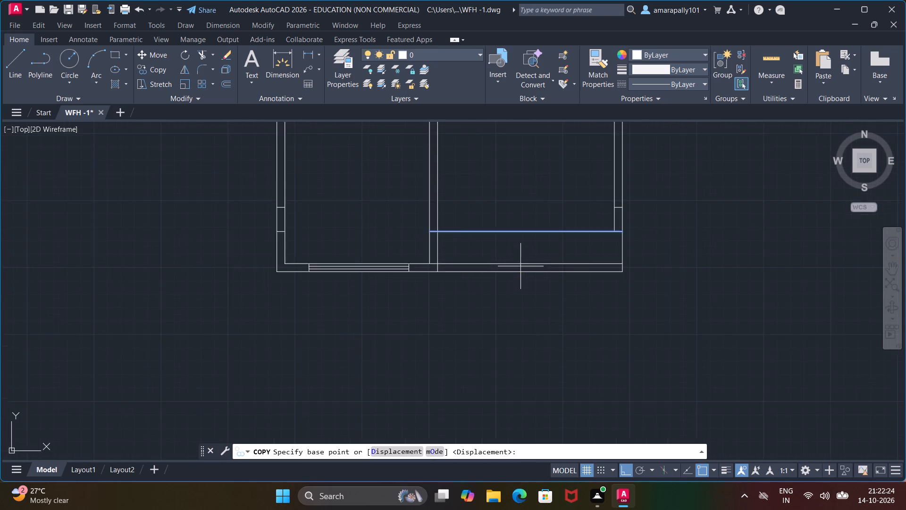
pyautogui.scroll(1, 520, 266)
pyautogui.click(376, 213)
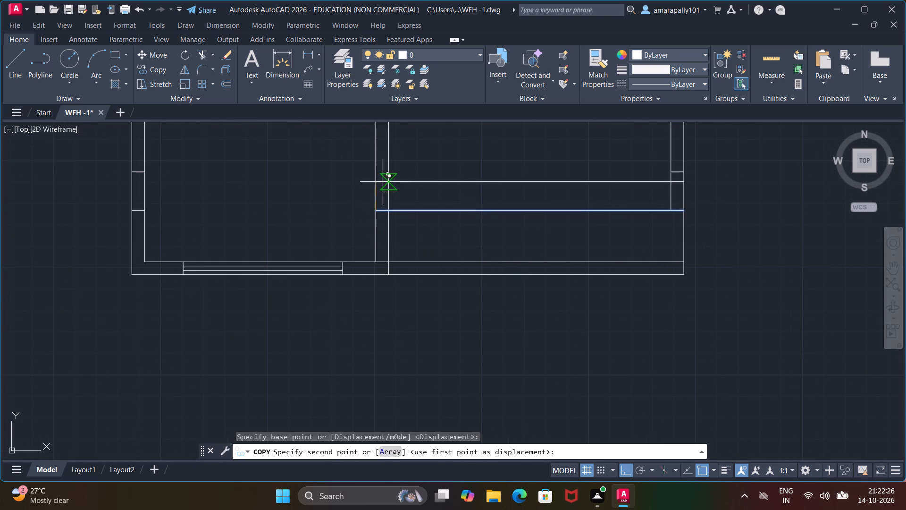
pyautogui.write('6"')
pyautogui.press('Return')
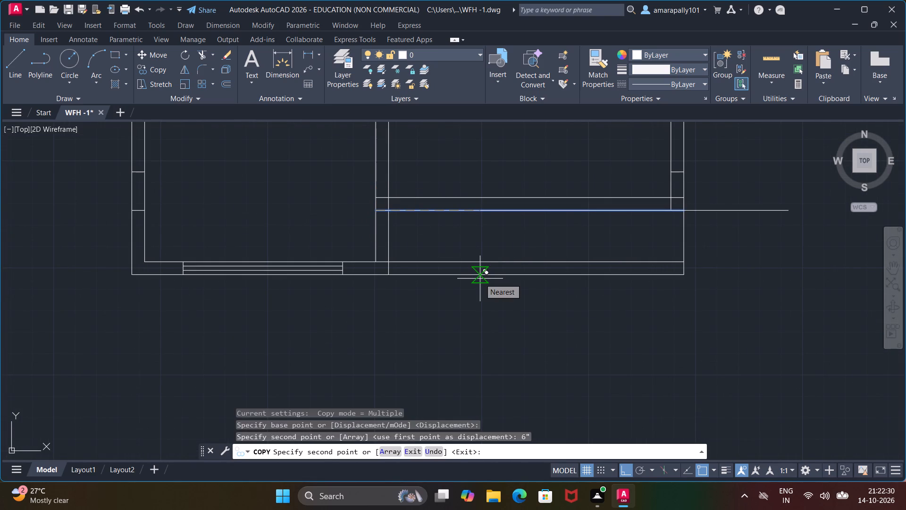
pyautogui.press('Escape')
pyautogui.press('Escape')
pyautogui.press('Escape')
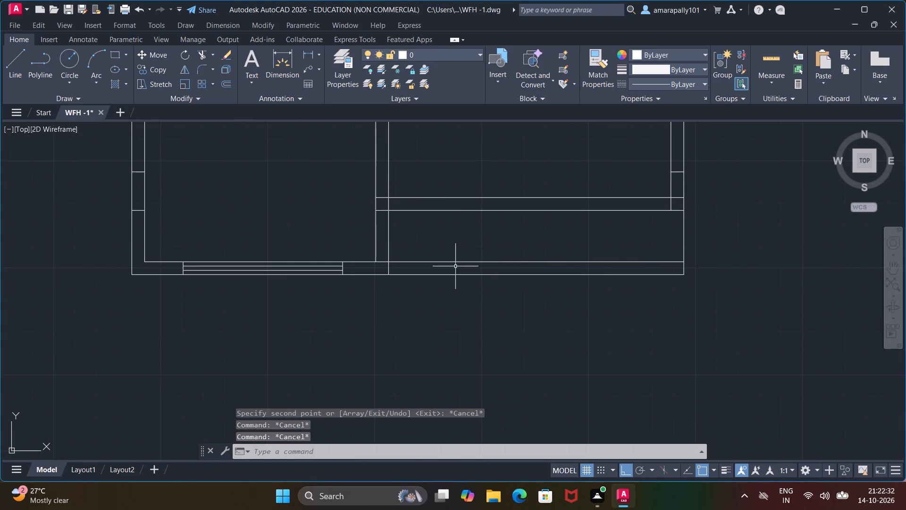
pyautogui.press('Escape')
pyautogui.press('Escape')
# Trim the upper cross-wall line inside the right wall and the partition's right face between the two cross-wall lines.
pyautogui.write('TR')
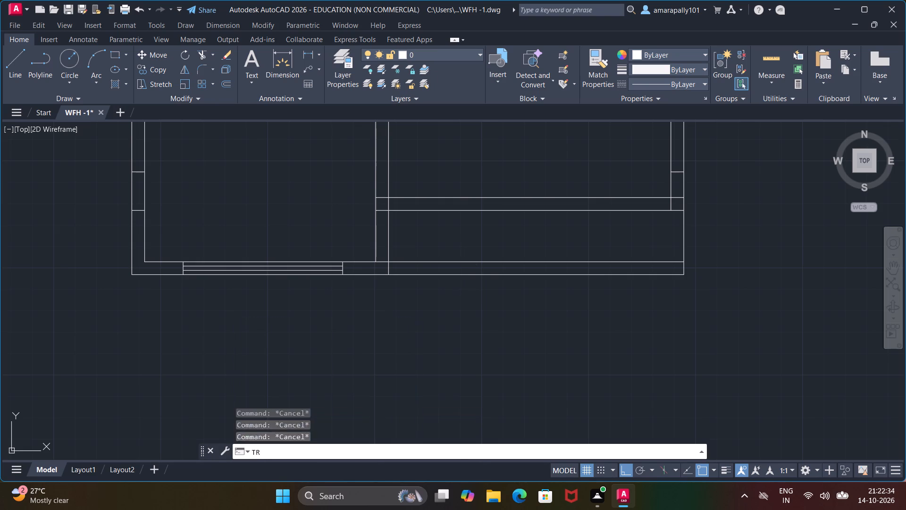
pyautogui.press('Return')
pyautogui.press('Return')
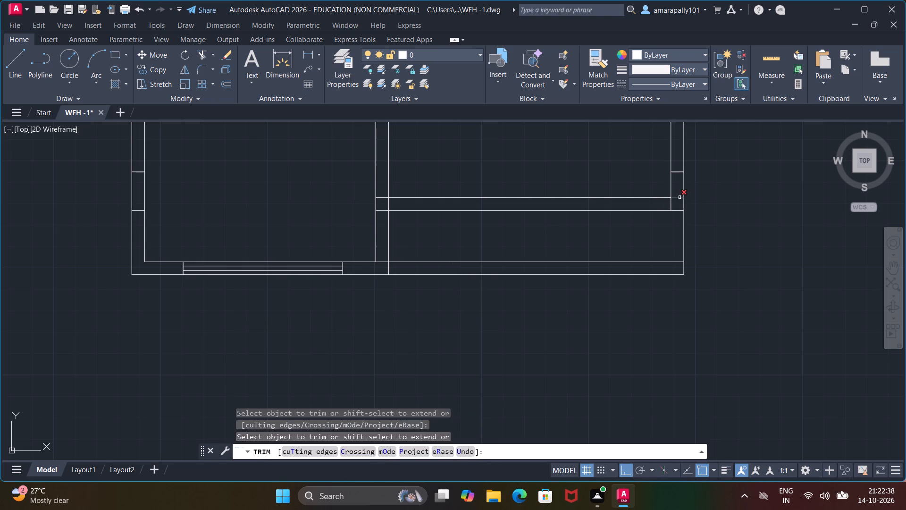
pyautogui.click(679, 197)
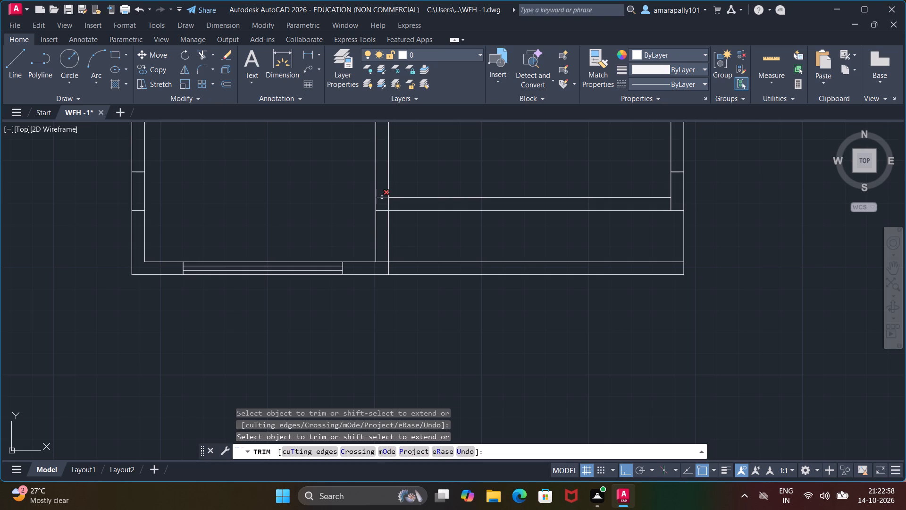
pyautogui.click(389, 203)
pyautogui.scroll(-1, 426, 257)
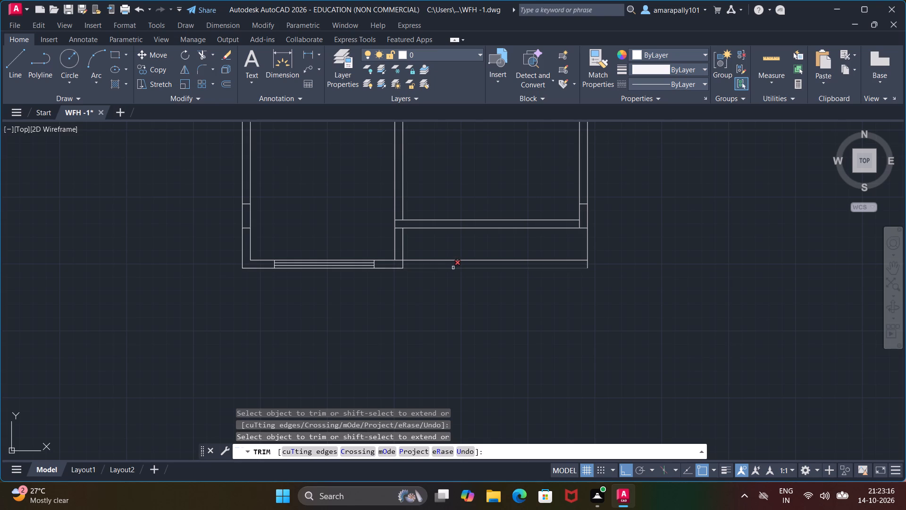
pyautogui.press('Escape')
pyautogui.press('Escape')
pyautogui.press('Escape')
pyautogui.press('Escape')
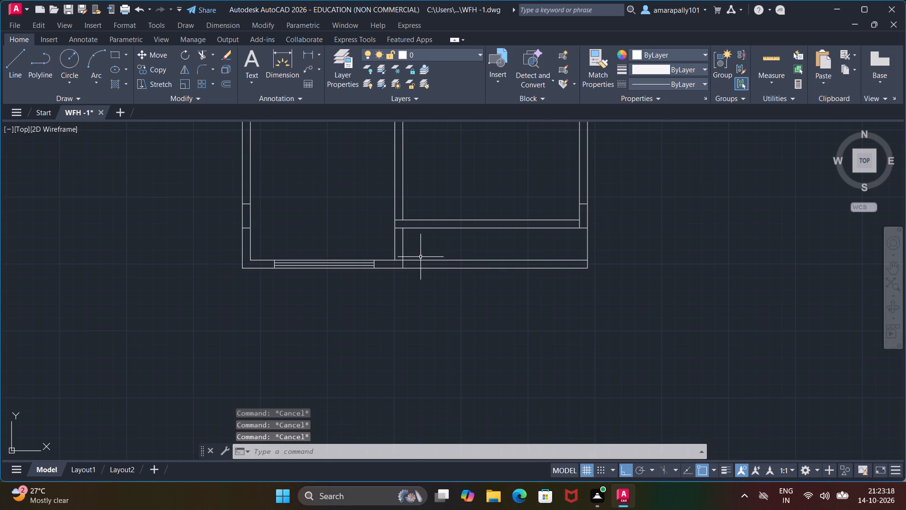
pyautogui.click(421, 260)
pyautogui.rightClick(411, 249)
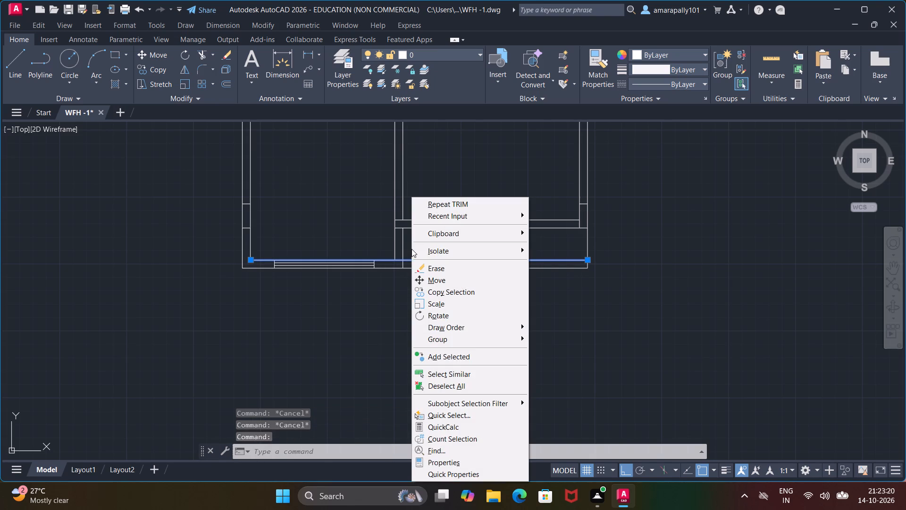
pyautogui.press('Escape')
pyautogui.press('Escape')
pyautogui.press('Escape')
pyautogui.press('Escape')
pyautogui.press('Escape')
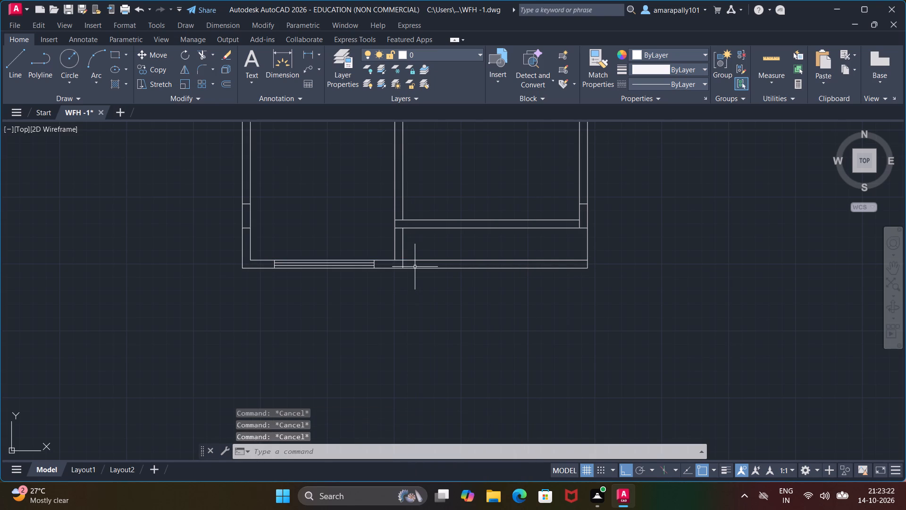
# Trim away the bottom wall's inner line between the partition and the right wall.
pyautogui.write('TR')
pyautogui.press('Return')
pyautogui.press('Return')
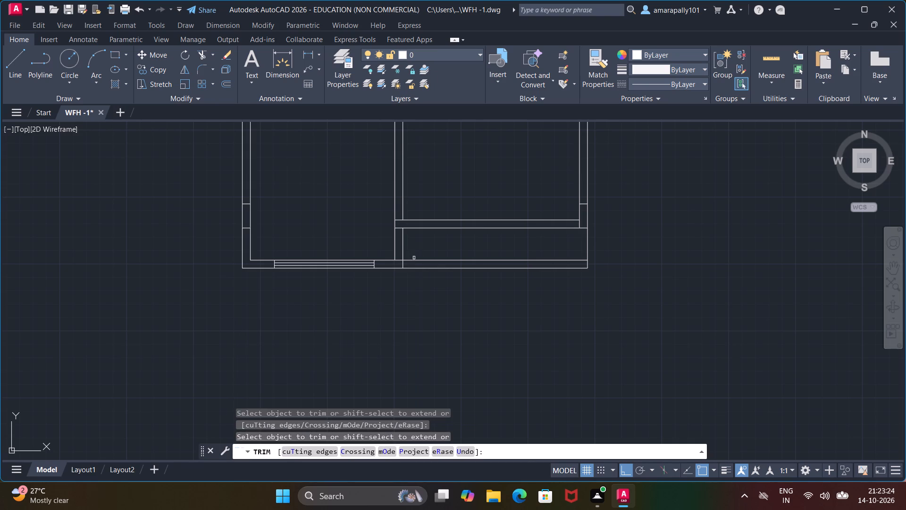
pyautogui.click(414, 259)
pyautogui.press('Escape')
pyautogui.press('Escape')
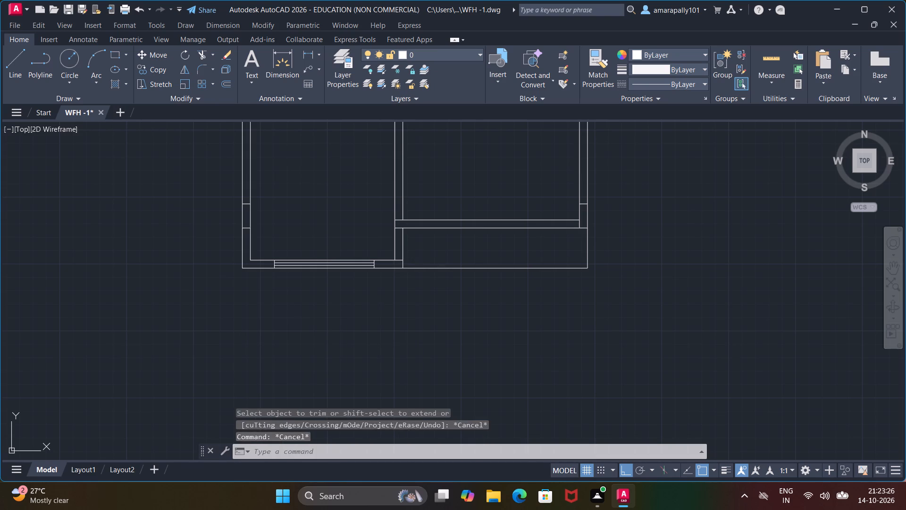
pyautogui.press('Escape')
pyautogui.press('Escape')
pyautogui.press('Escape')
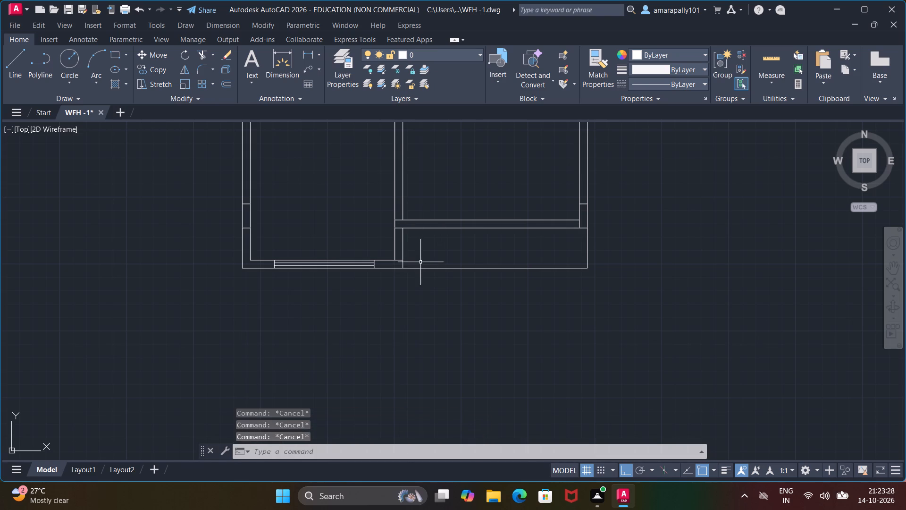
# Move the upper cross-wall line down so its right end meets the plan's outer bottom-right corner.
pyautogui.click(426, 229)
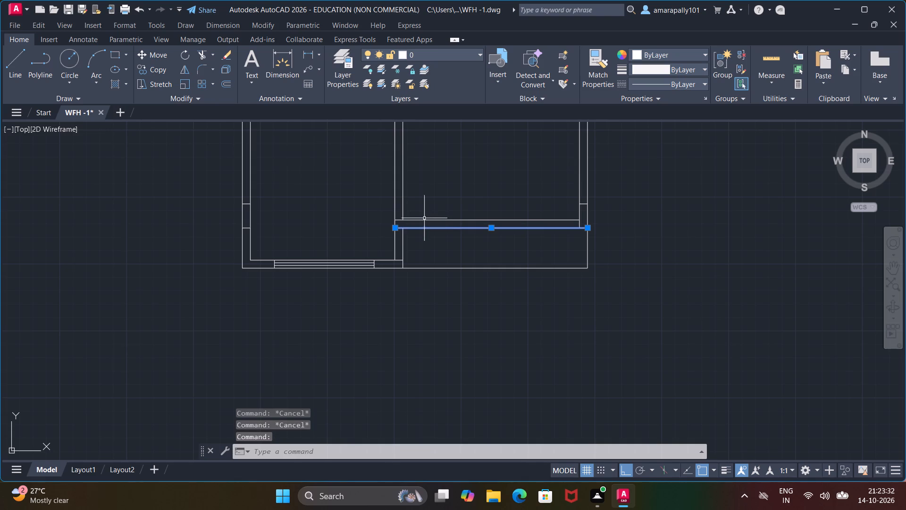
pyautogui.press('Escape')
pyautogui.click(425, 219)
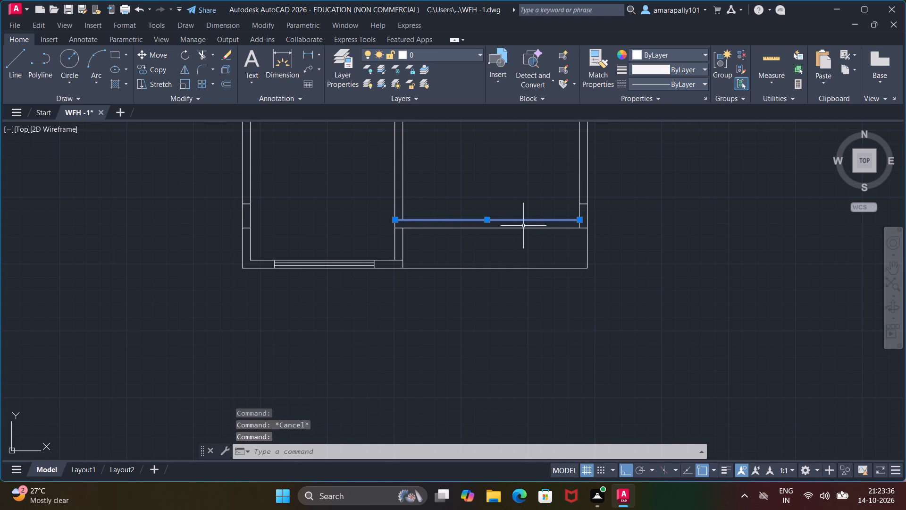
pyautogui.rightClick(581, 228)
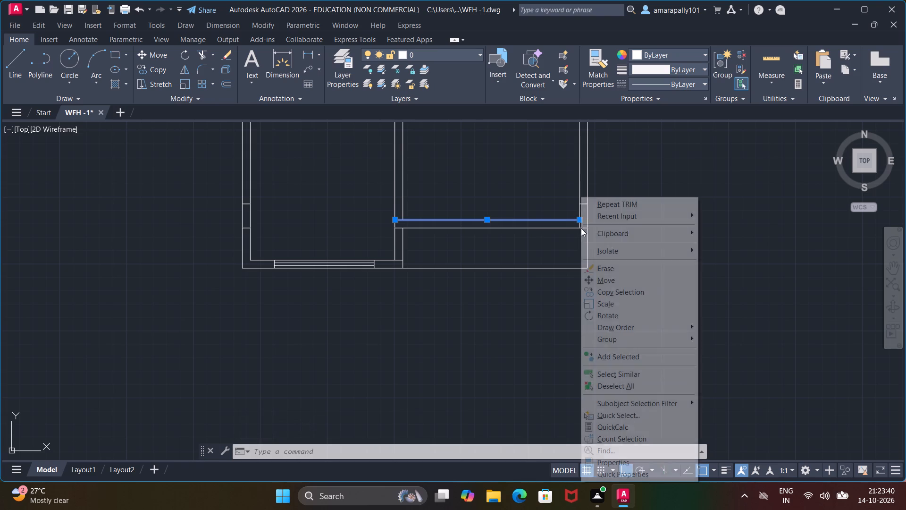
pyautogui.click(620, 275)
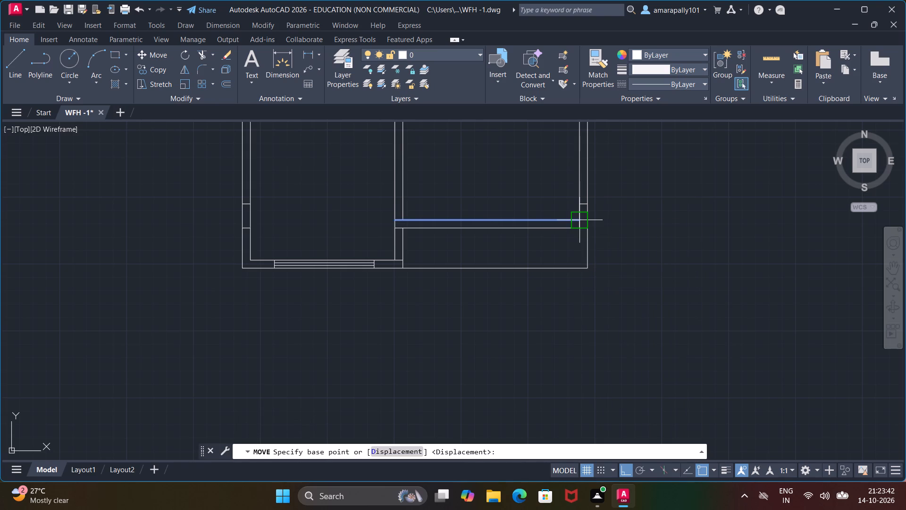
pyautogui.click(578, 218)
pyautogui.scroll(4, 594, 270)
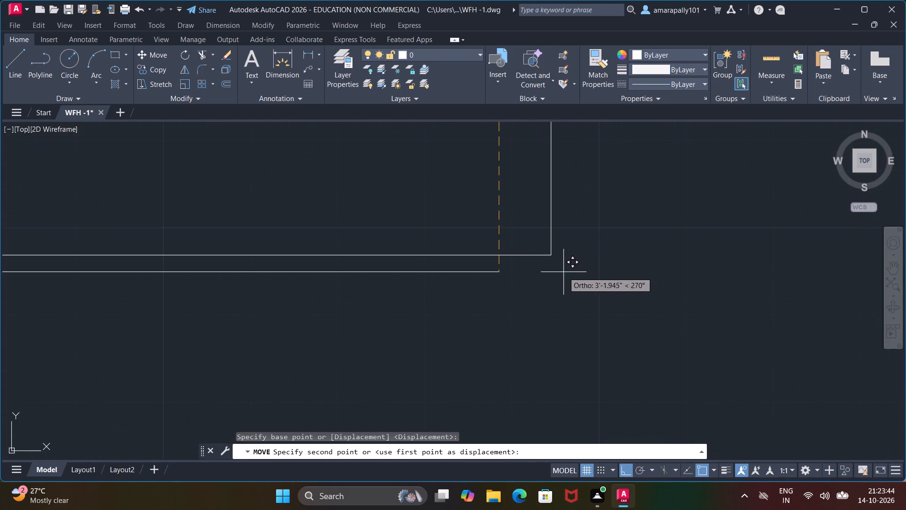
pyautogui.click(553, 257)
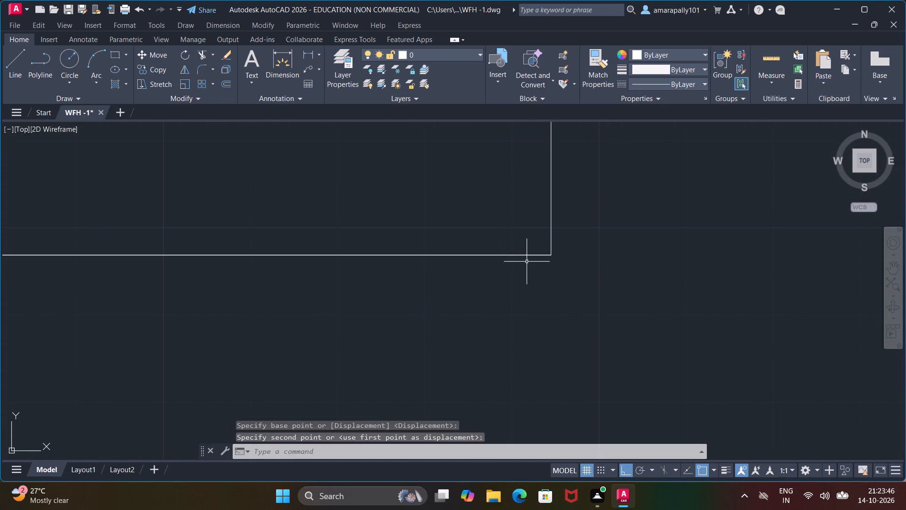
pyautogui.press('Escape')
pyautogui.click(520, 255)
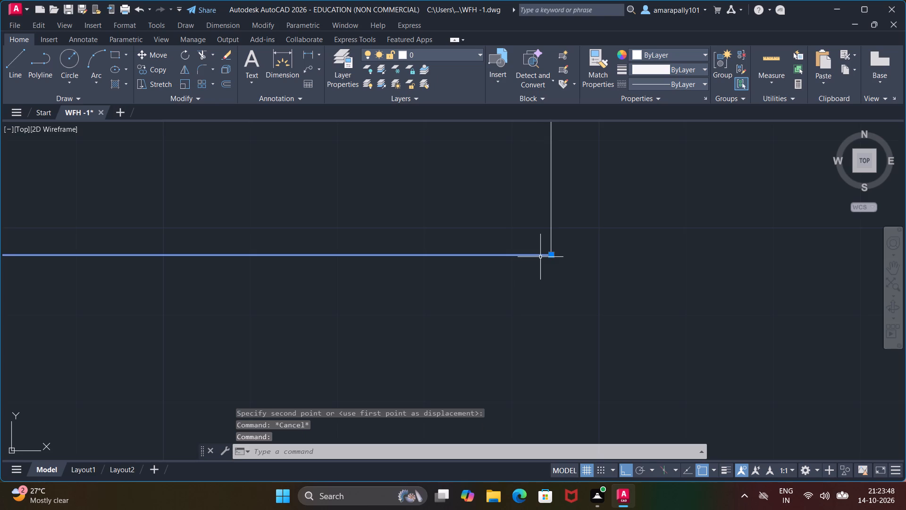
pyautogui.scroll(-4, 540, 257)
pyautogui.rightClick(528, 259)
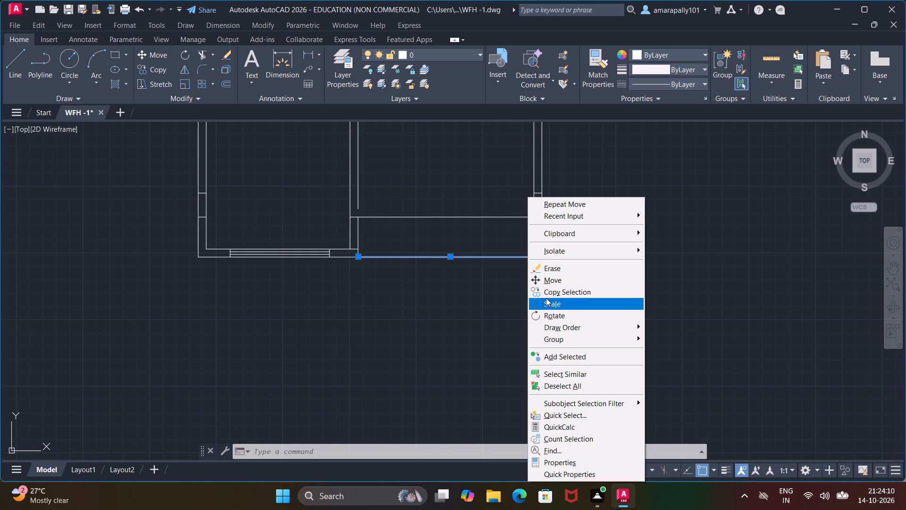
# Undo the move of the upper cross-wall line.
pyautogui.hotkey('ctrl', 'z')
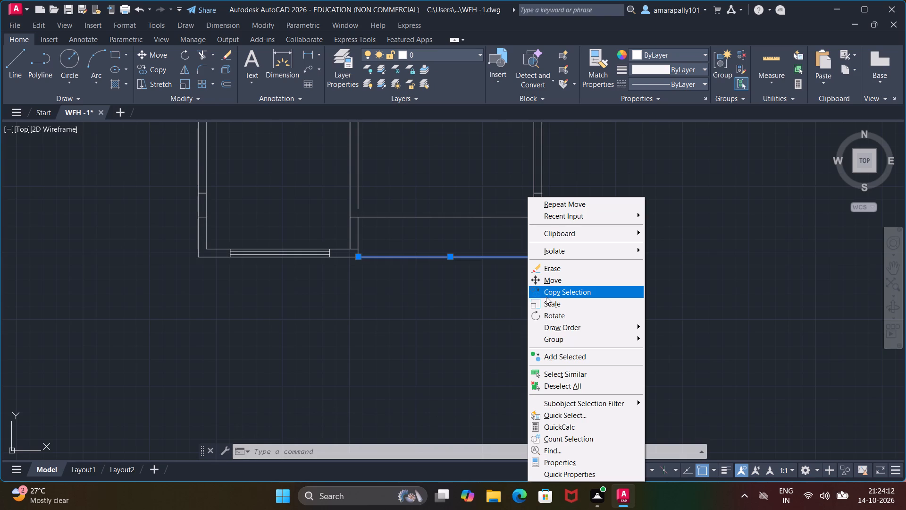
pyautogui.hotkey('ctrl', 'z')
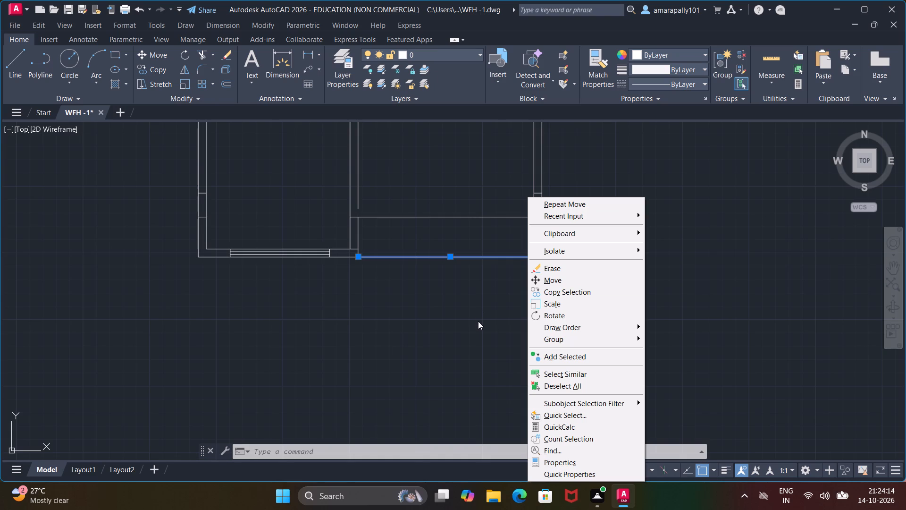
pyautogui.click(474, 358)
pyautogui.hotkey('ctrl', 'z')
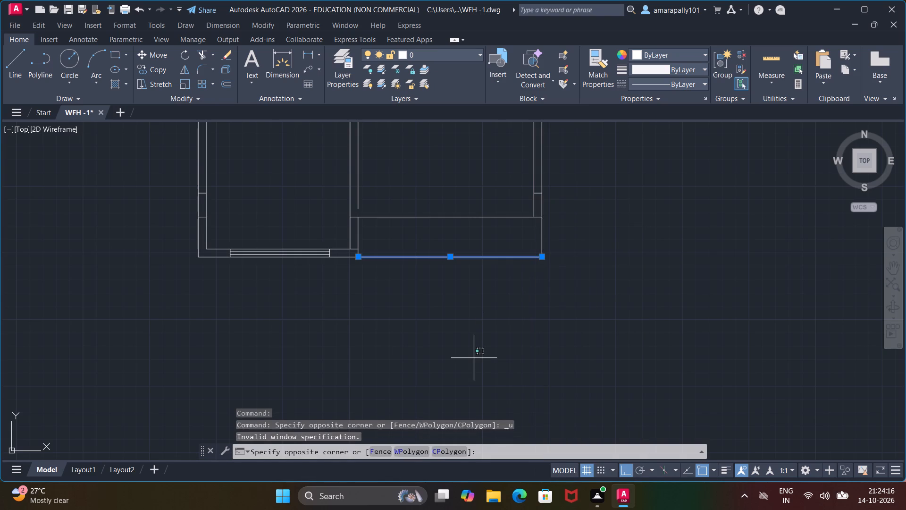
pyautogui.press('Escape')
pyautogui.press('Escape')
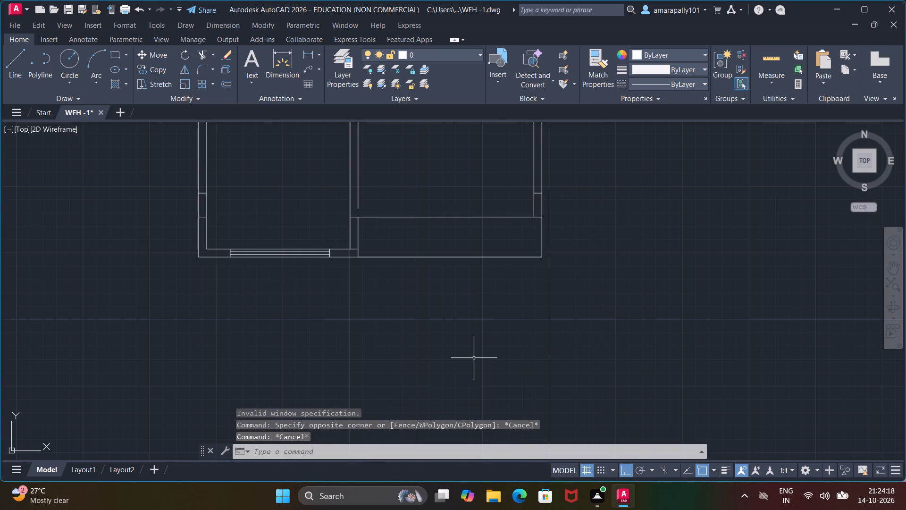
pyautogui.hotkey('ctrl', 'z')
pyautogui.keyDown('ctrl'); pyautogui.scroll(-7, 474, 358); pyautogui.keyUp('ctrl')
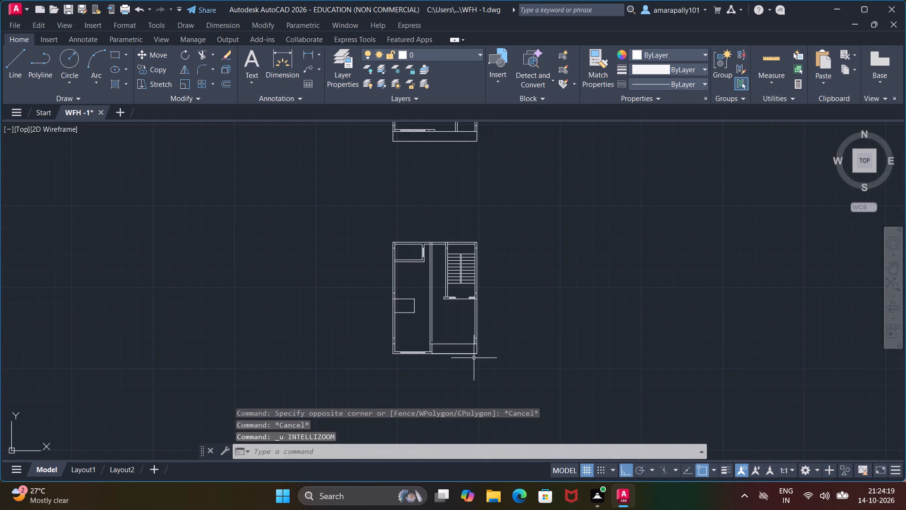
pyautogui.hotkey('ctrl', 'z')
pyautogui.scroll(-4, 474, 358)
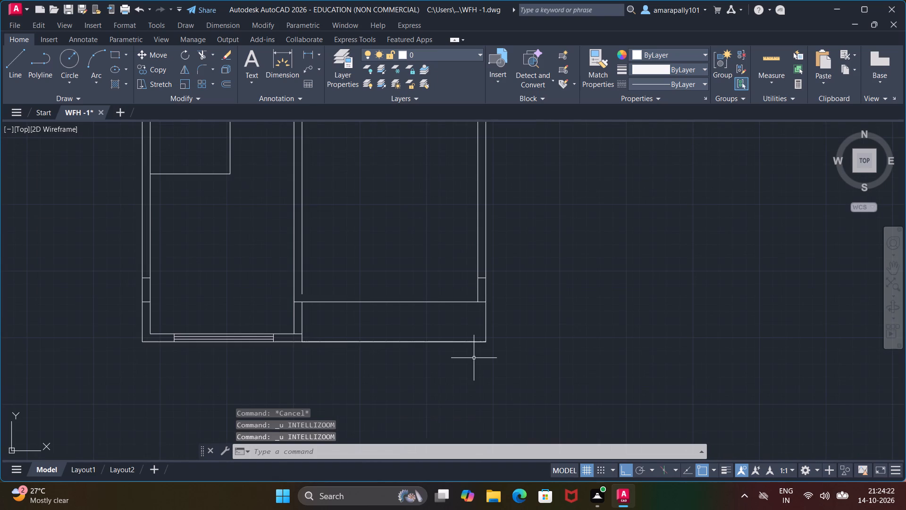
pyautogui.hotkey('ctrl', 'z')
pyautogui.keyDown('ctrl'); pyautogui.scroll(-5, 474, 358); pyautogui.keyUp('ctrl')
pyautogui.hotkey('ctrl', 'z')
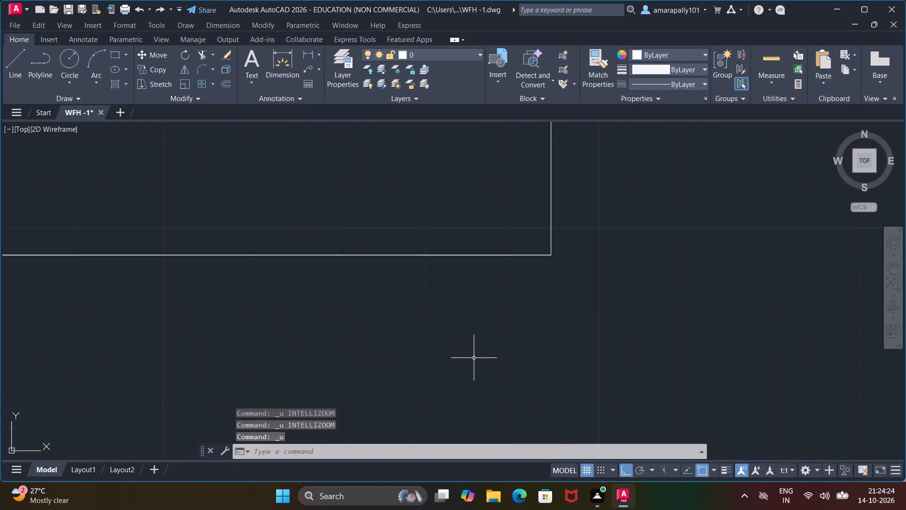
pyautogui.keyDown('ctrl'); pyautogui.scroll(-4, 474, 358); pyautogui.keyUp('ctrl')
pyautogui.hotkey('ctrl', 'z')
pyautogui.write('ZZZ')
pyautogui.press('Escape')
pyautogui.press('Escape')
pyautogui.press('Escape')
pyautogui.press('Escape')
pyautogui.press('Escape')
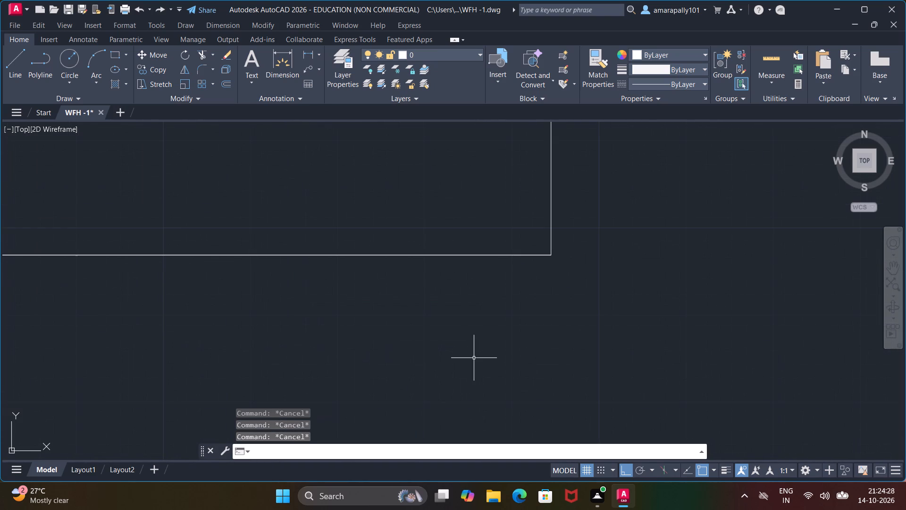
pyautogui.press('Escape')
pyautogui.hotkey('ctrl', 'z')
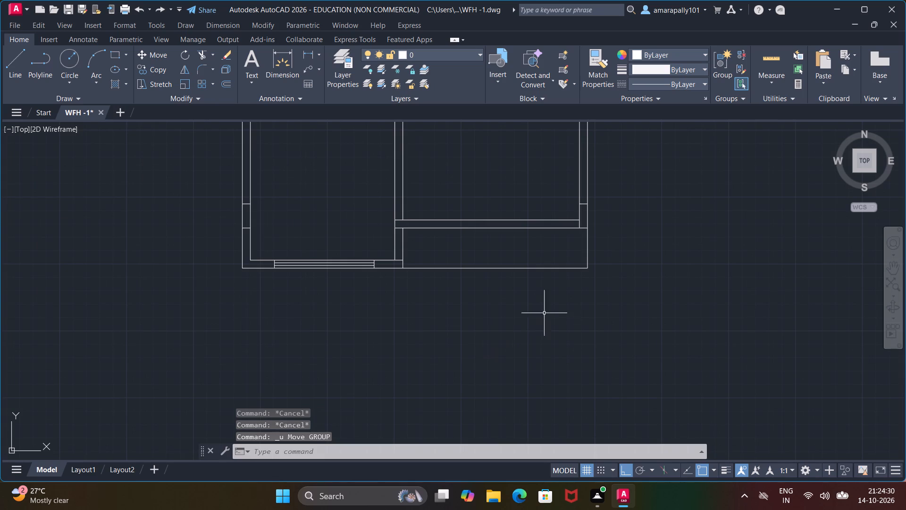
# Copy the upper cross-wall line down so the copy's right end meets the plan's outer bottom-right corner.
pyautogui.click(527, 220)
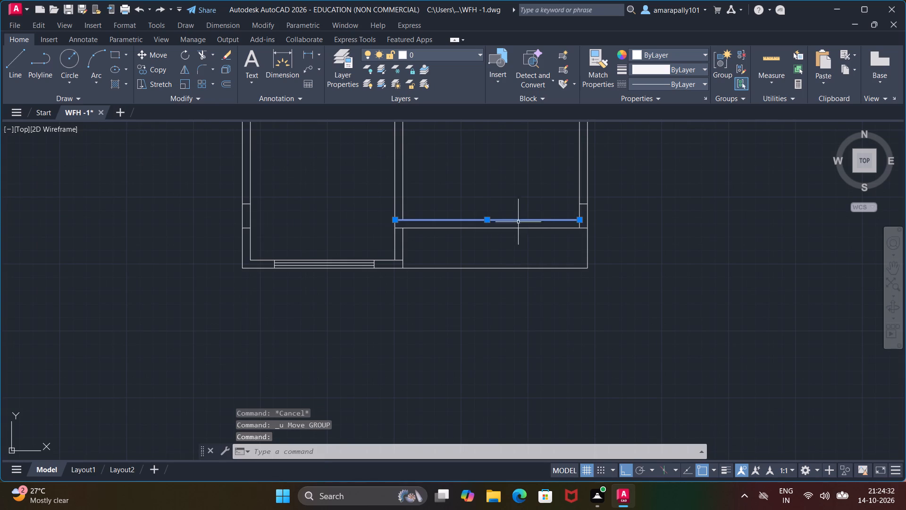
pyautogui.rightClick(515, 224)
pyautogui.click(563, 294)
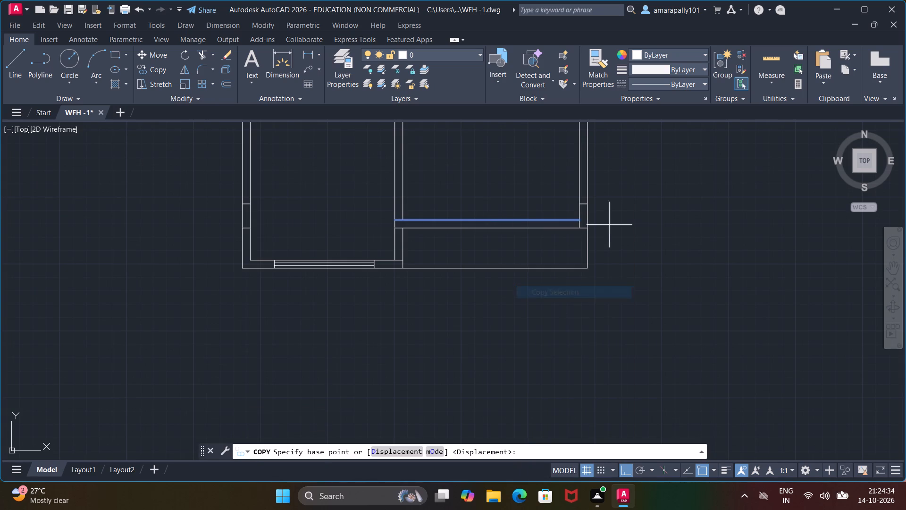
pyautogui.click(577, 218)
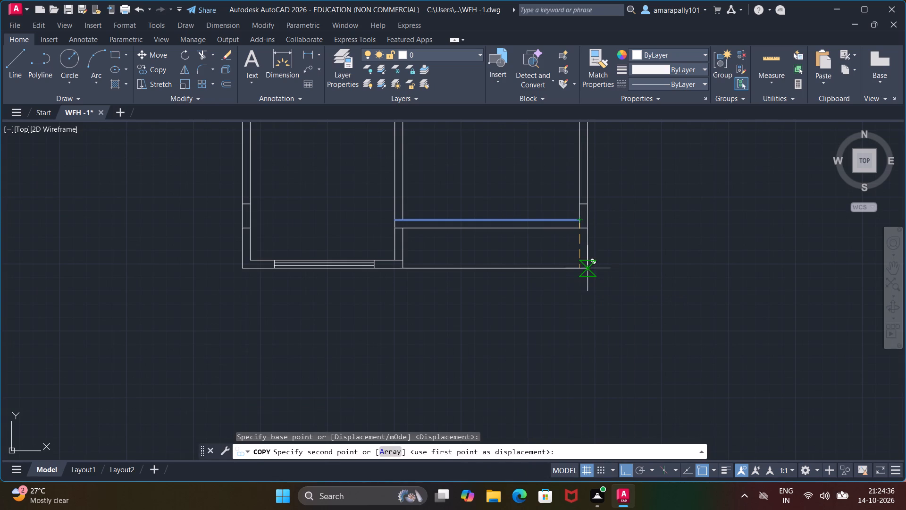
pyautogui.scroll(5, 591, 270)
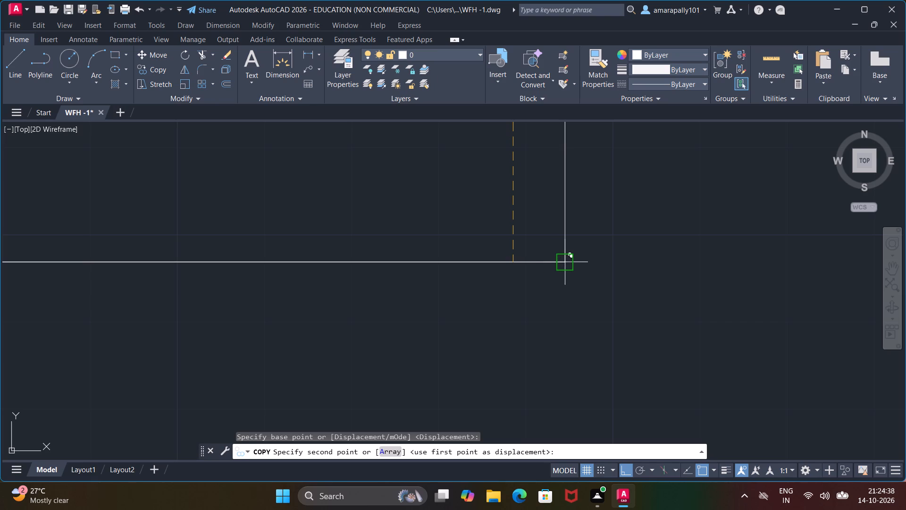
pyautogui.click(572, 261)
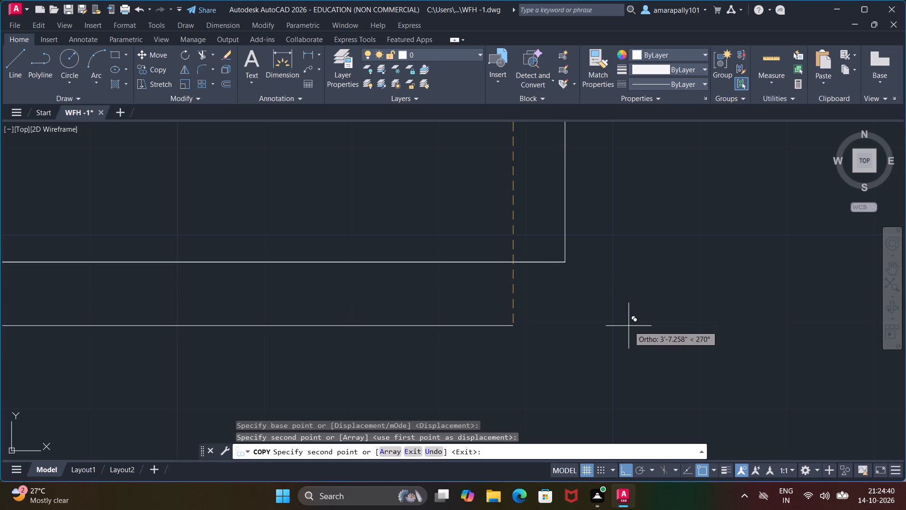
pyautogui.press('Escape')
pyautogui.press('Escape')
pyautogui.press('Escape')
pyautogui.press('Escape')
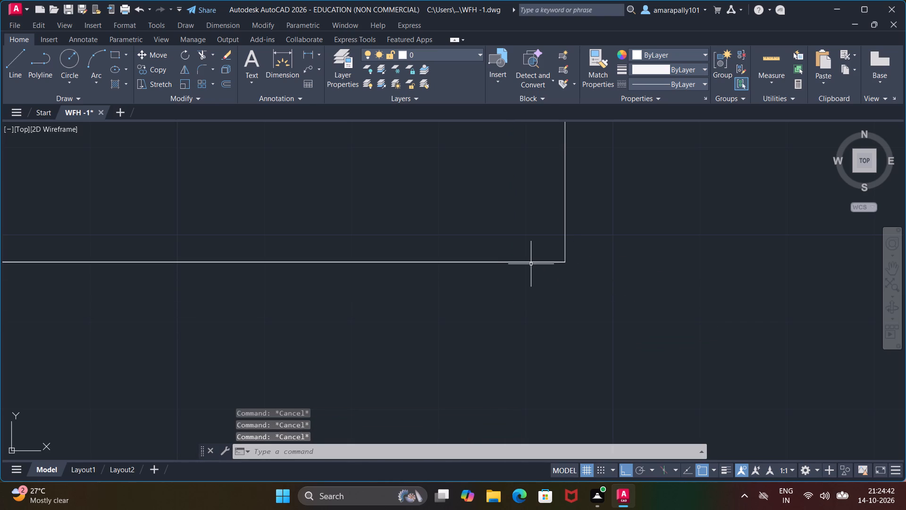
# Move the copied line 4" upward from the bottom wall's outer line, between the partition and the right wall.
pyautogui.click(531, 263)
pyautogui.rightClick(531, 263)
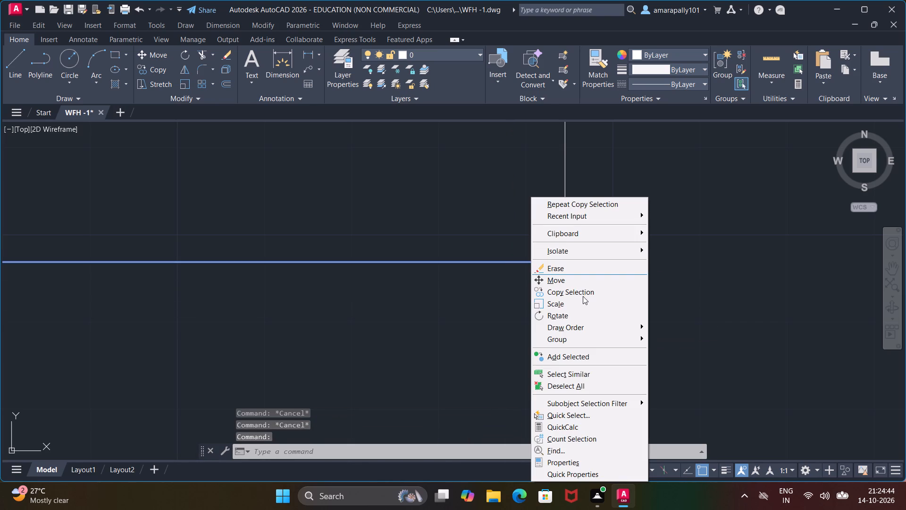
pyautogui.scroll(-4, 579, 299)
pyautogui.scroll(-10, 272, 361)
pyautogui.click(549, 280)
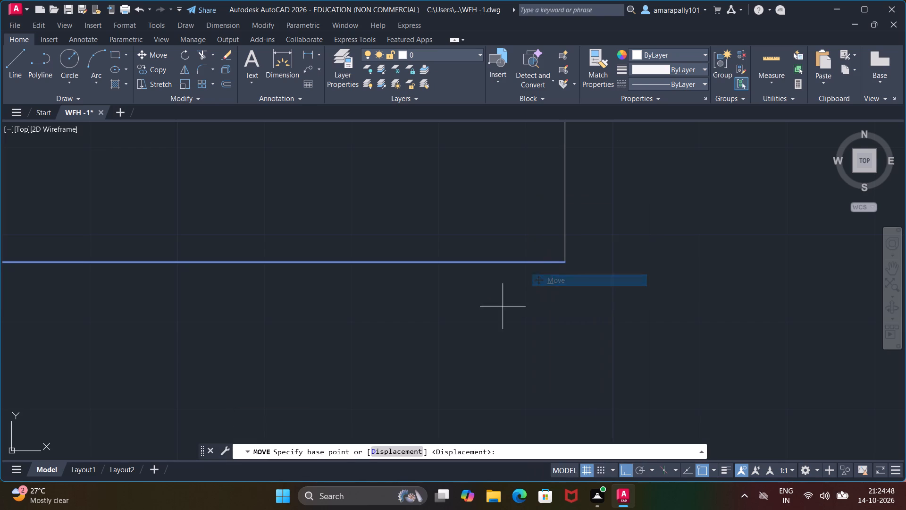
pyautogui.scroll(-6, 454, 336)
pyautogui.scroll(4, 472, 344)
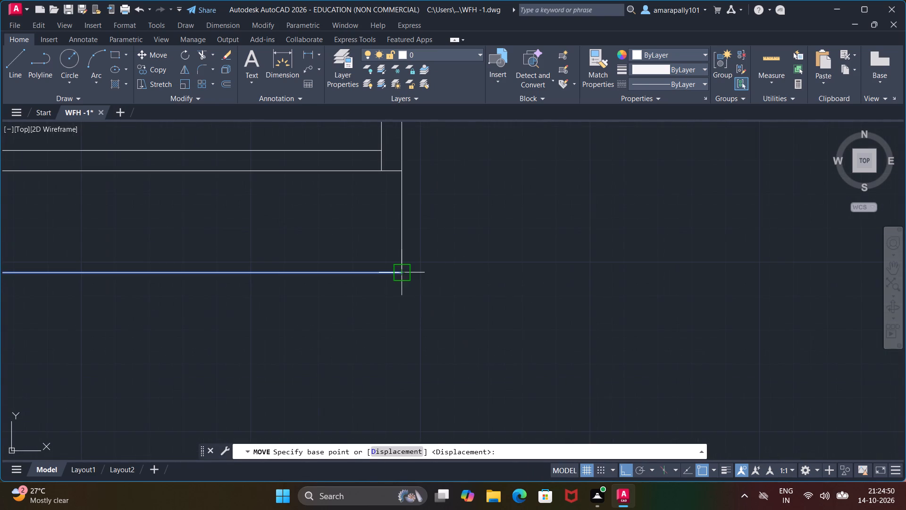
pyautogui.click(403, 272)
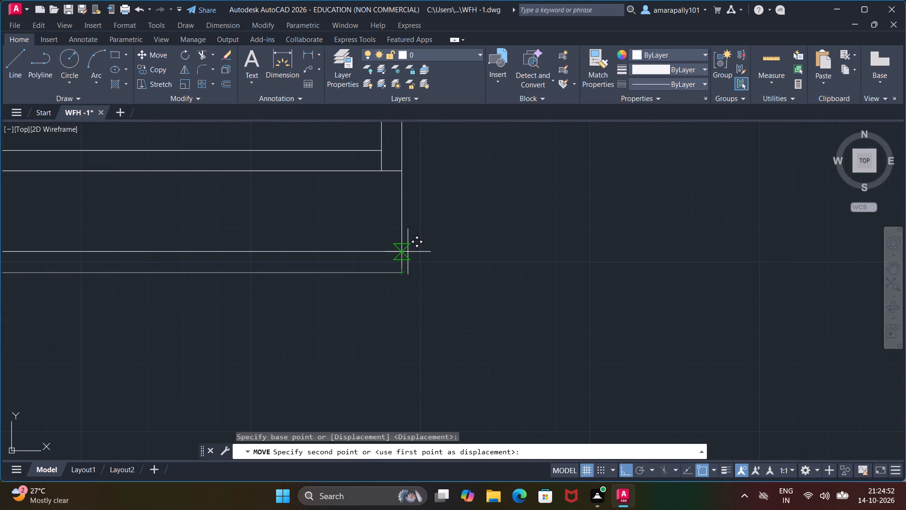
pyautogui.write('4"')
pyautogui.press('Return')
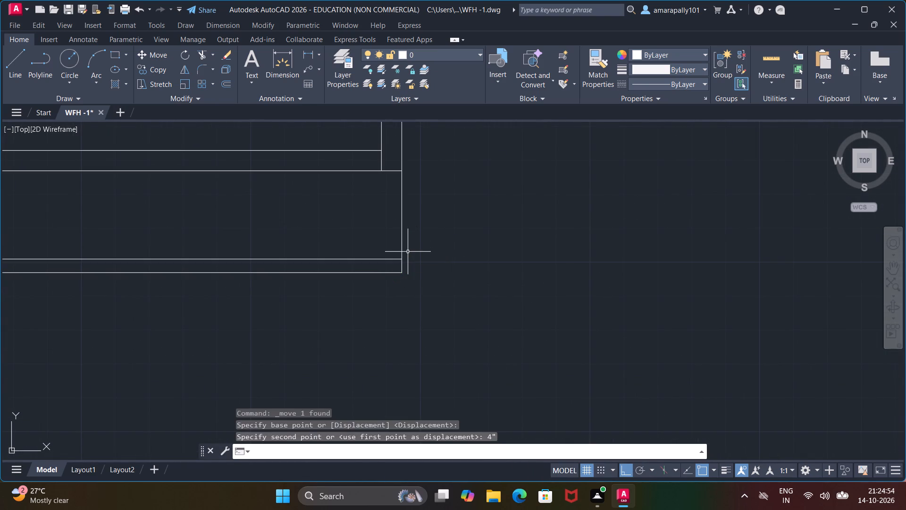
pyautogui.scroll(-4, 440, 259)
pyautogui.press('Escape')
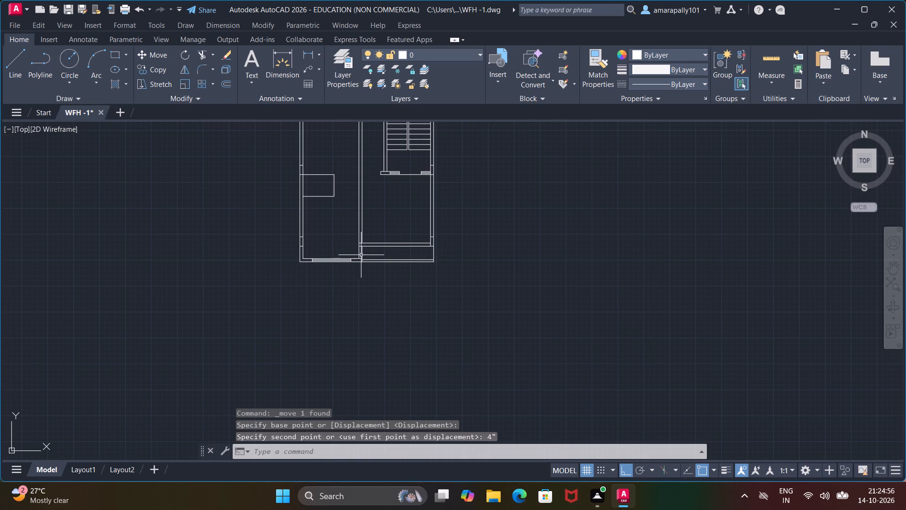
# Draw a short line across the cross wall's thickness, aligned with the right face of the long partition.
pyautogui.press('Escape')
pyautogui.press('Escape')
pyautogui.scroll(3, 373, 255)
pyautogui.press('Escape')
pyautogui.press('Escape')
pyautogui.scroll(3, 373, 255)
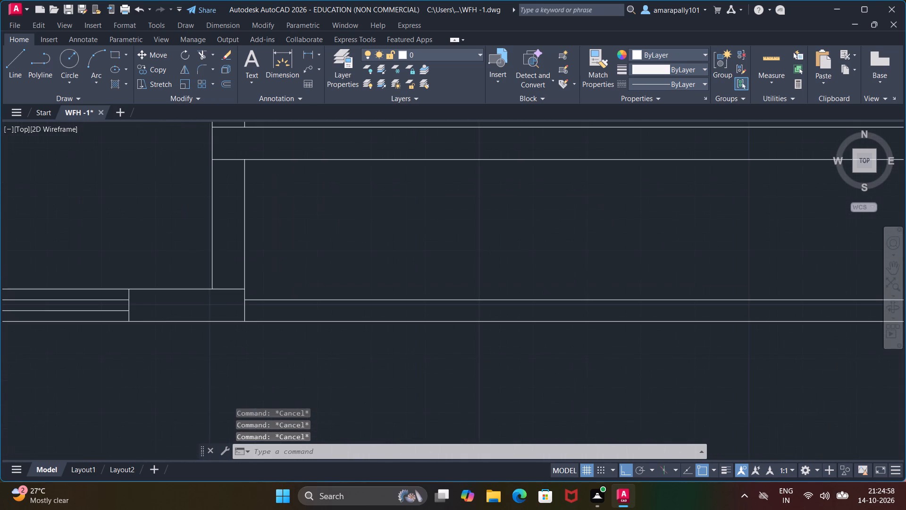
pyautogui.scroll(-2, 373, 255)
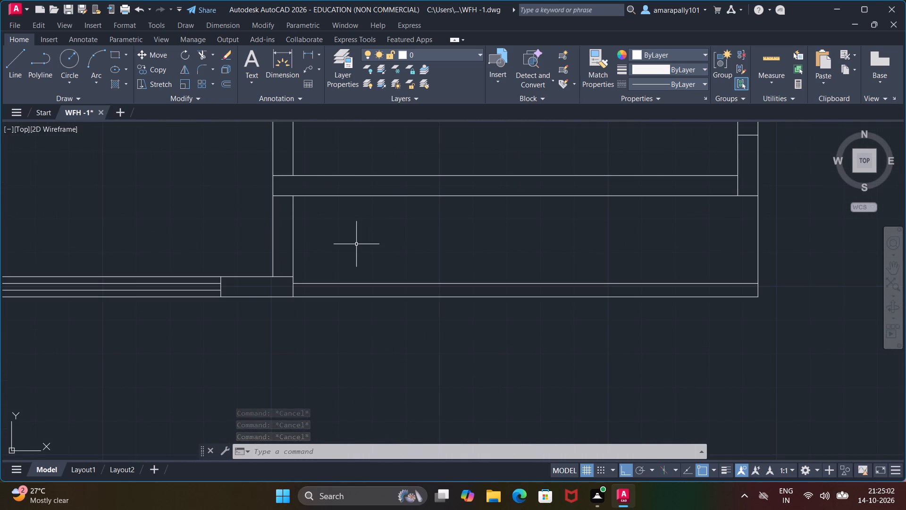
pyautogui.press('l')
pyautogui.press('Return')
pyautogui.click(294, 196)
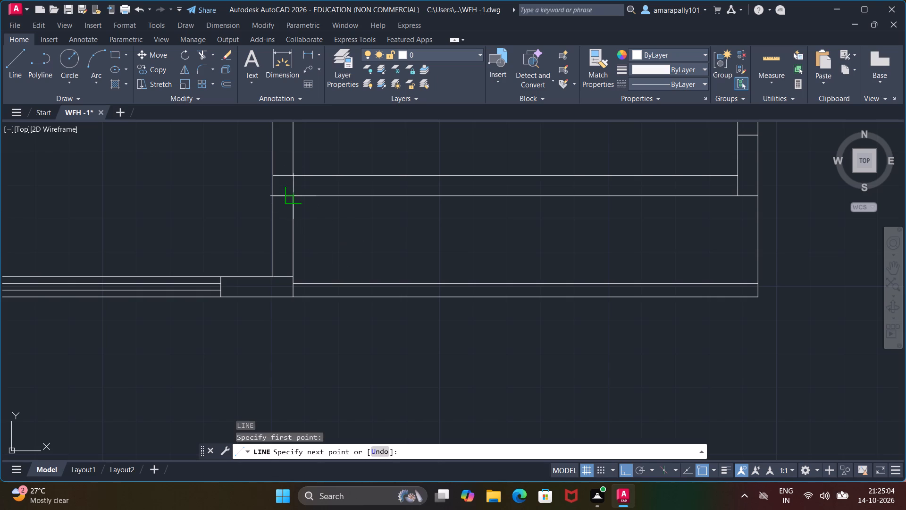
pyautogui.click(293, 173)
pyautogui.press('Escape')
pyautogui.press('Escape')
pyautogui.press('Escape')
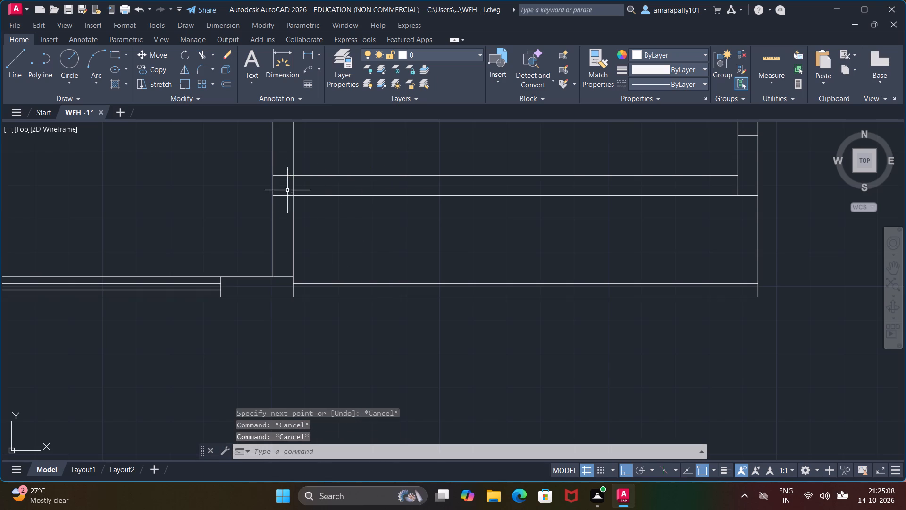
pyautogui.press('Escape')
# Move the short line 1' to the right along the cross wall, away from the partition.
pyautogui.click(294, 187)
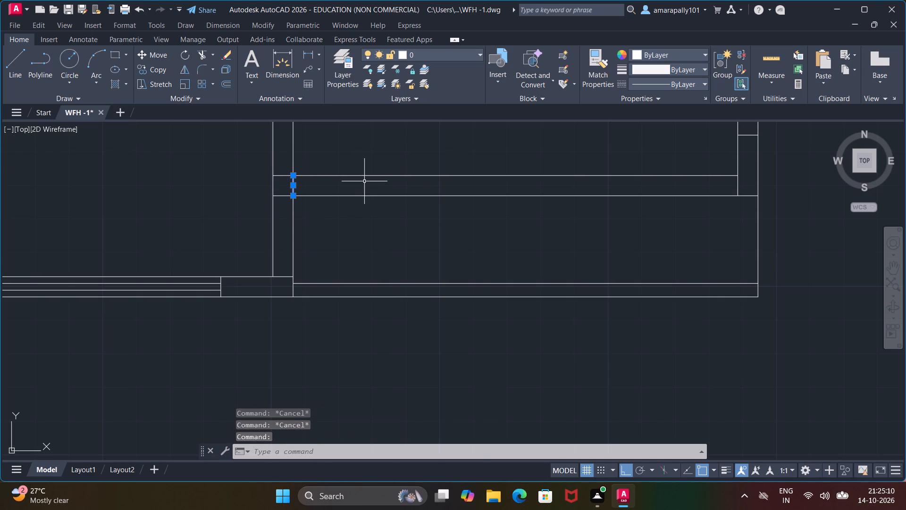
pyautogui.rightClick(364, 181)
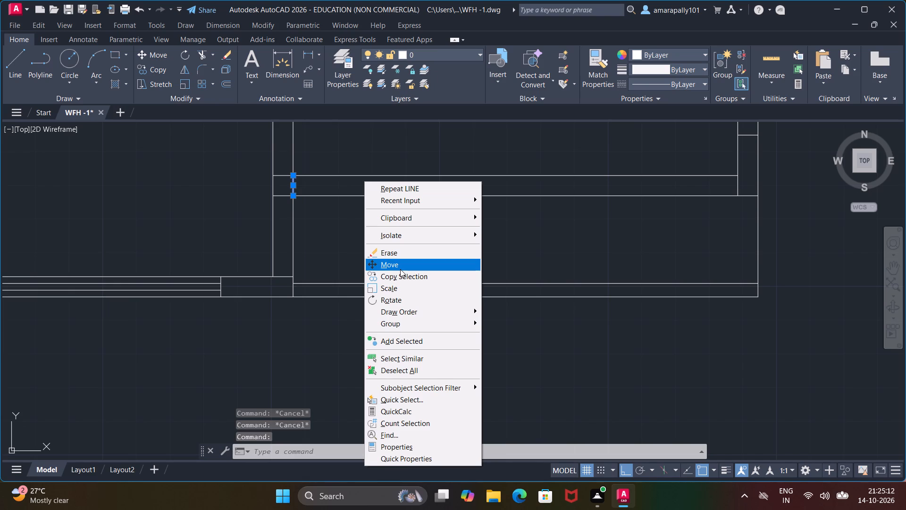
pyautogui.click(400, 269)
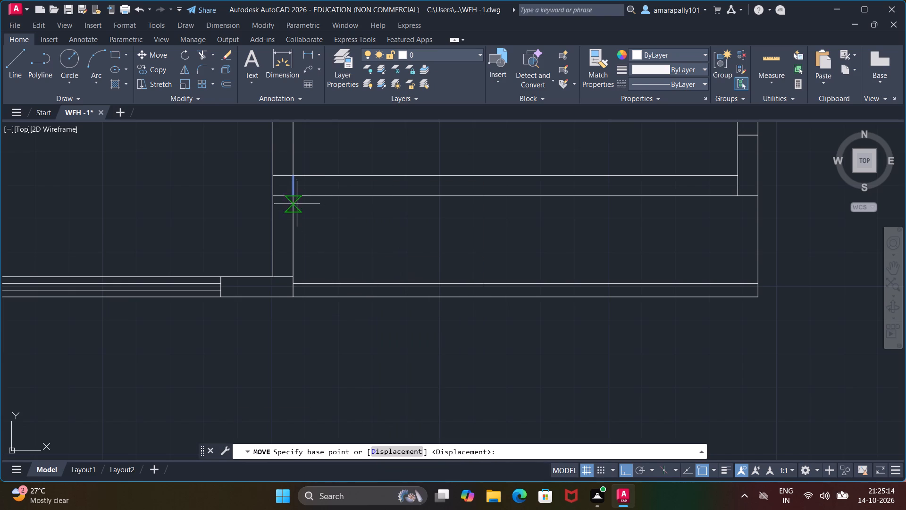
pyautogui.click(290, 197)
pyautogui.write("1'")
pyautogui.press('Return')
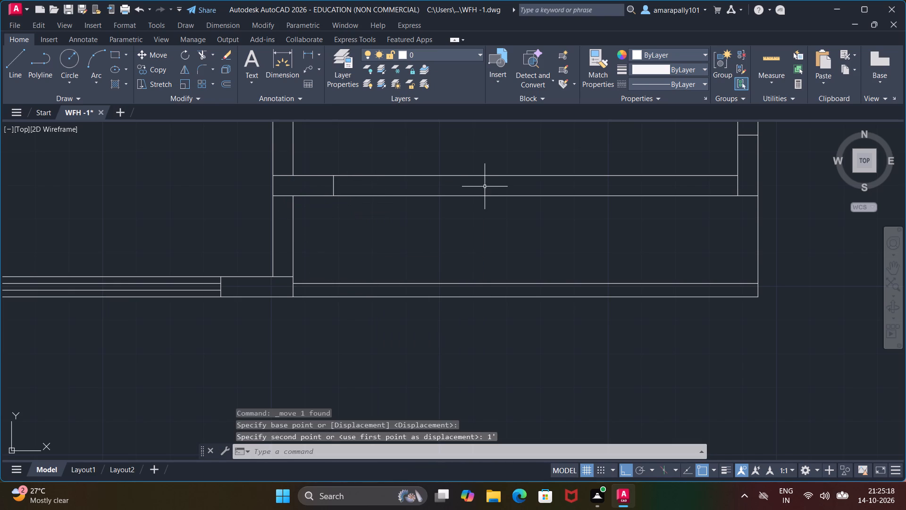
pyautogui.press('Escape')
pyautogui.press('Escape')
pyautogui.press('Escape')
pyautogui.press('Escape')
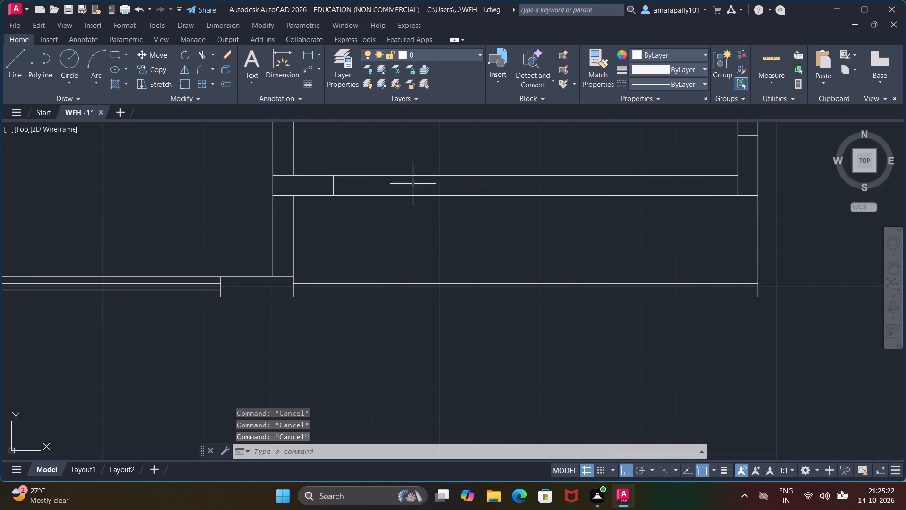
# Copy the short line along the cross wall to the inner face of the plan's right wall.
pyautogui.click(334, 186)
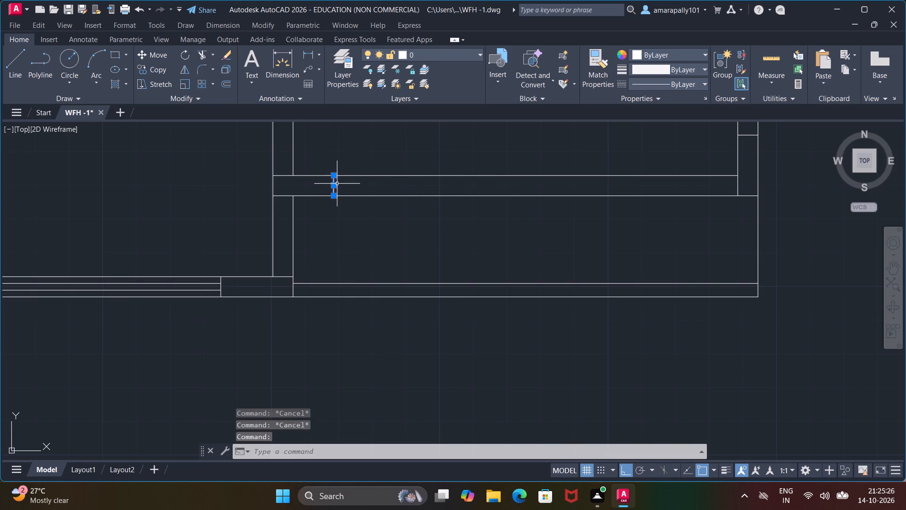
pyautogui.rightClick(341, 182)
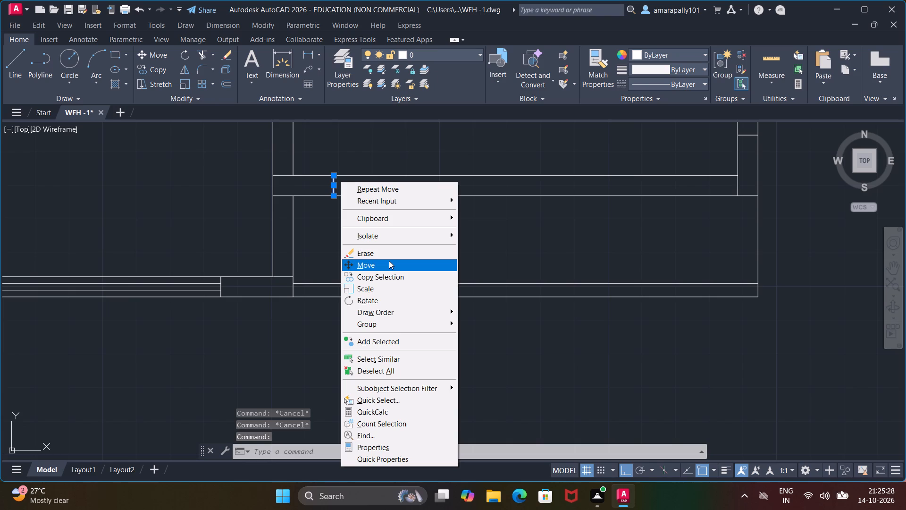
pyautogui.click(389, 273)
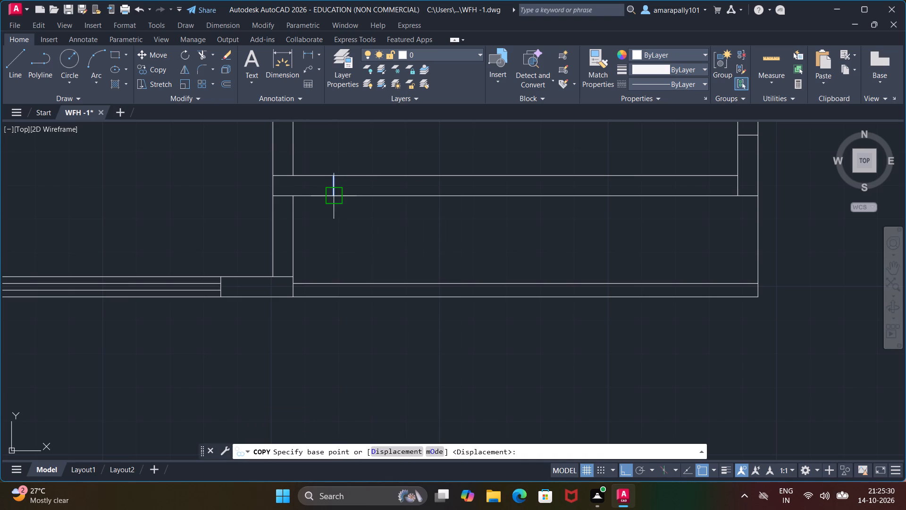
pyautogui.click(334, 197)
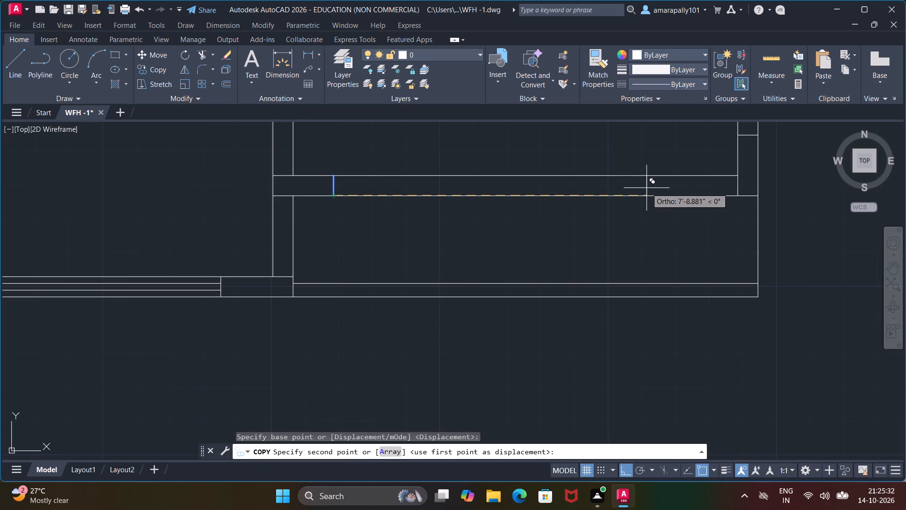
pyautogui.scroll(3, 646, 188)
pyautogui.scroll(-5, 666, 191)
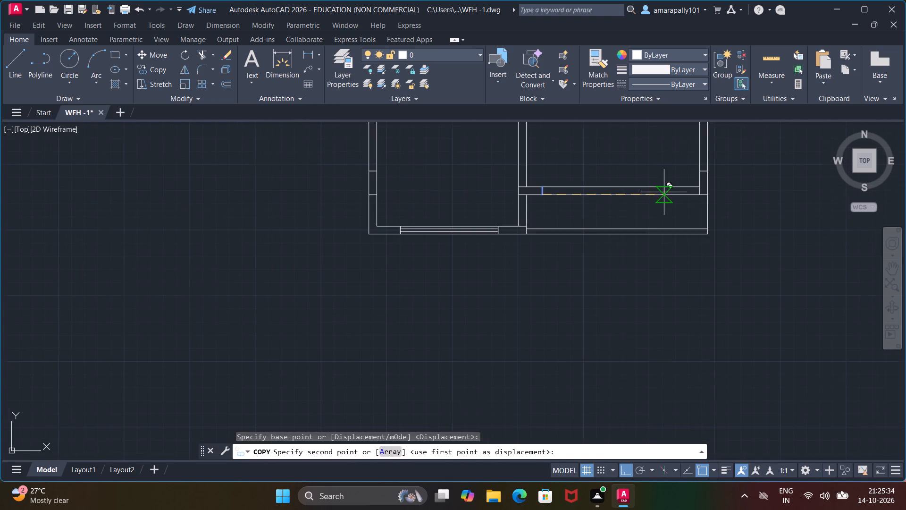
pyautogui.scroll(2, 662, 196)
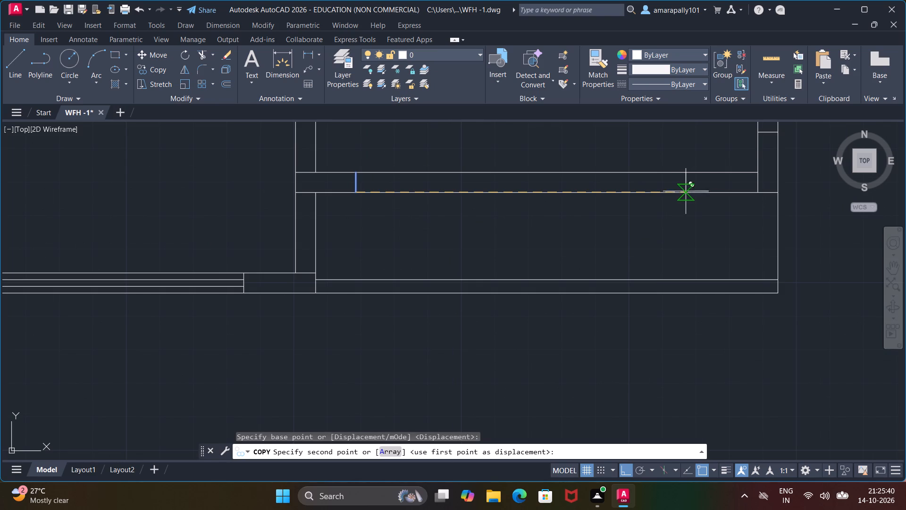
pyautogui.click(754, 190)
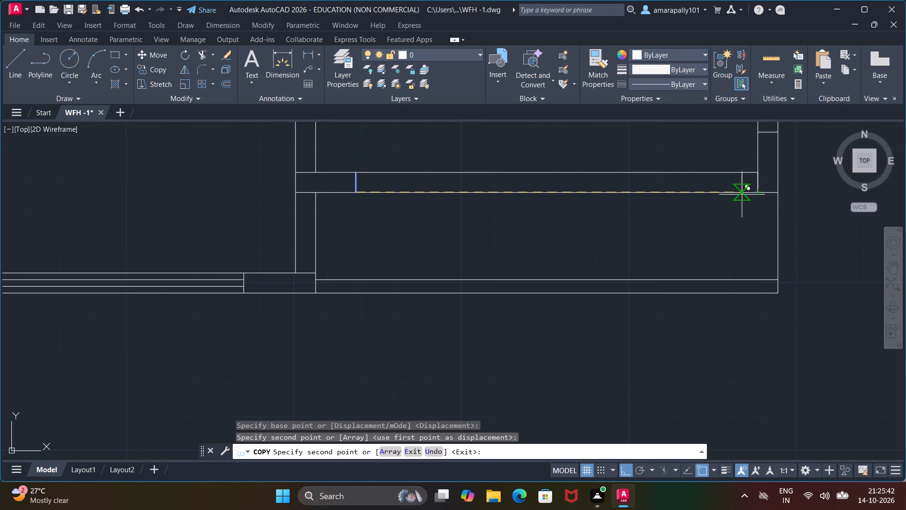
pyautogui.press('Escape')
pyautogui.press('Escape')
pyautogui.press('Escape')
pyautogui.press('Escape')
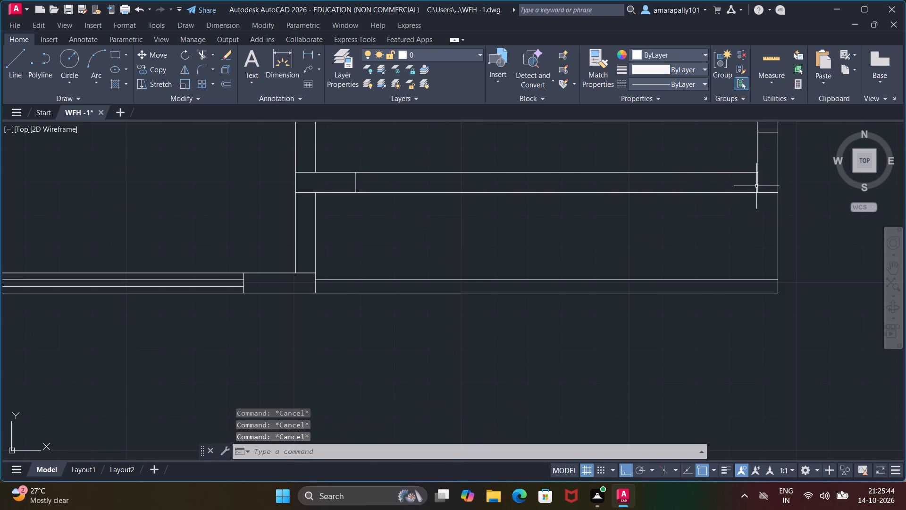
# Move the copied line 1'6" to the left from the right wall's inner face.
pyautogui.click(757, 186)
pyautogui.rightClick(740, 187)
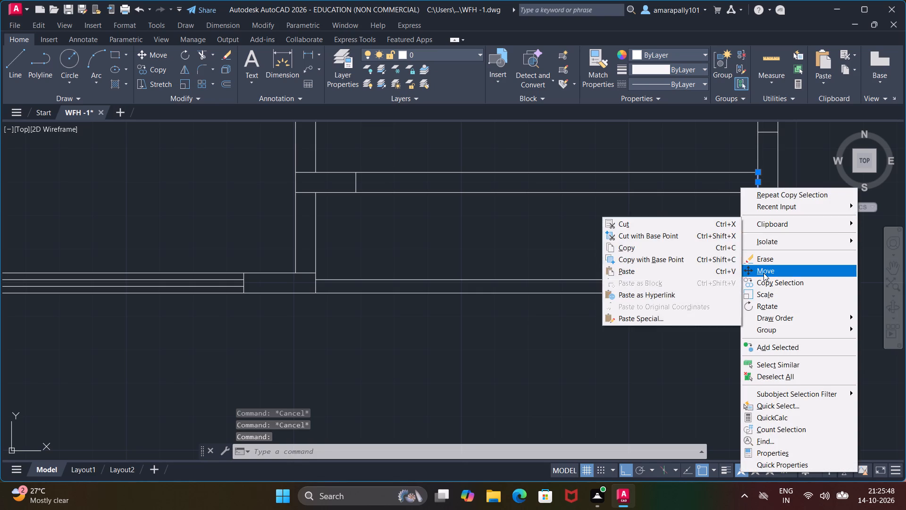
pyautogui.click(763, 273)
pyautogui.click(755, 192)
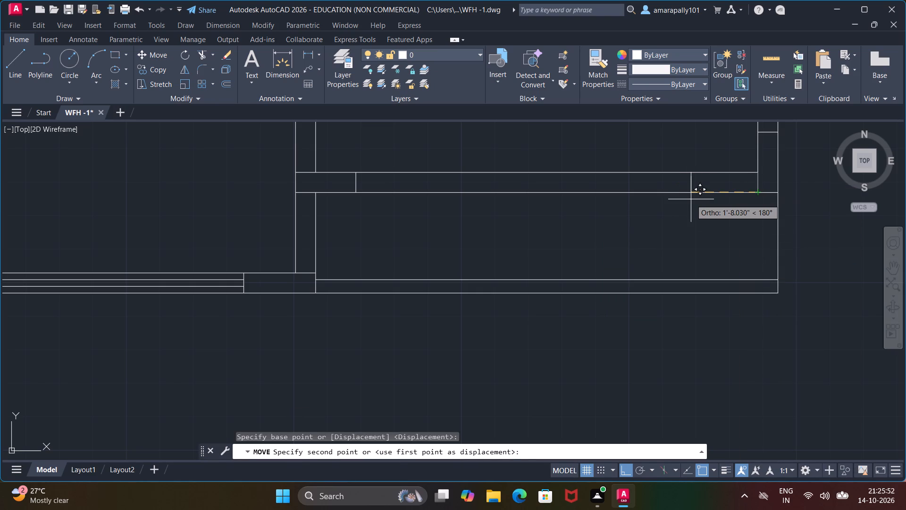
pyautogui.press('1')
pyautogui.write('\'6"')
pyautogui.press('Return')
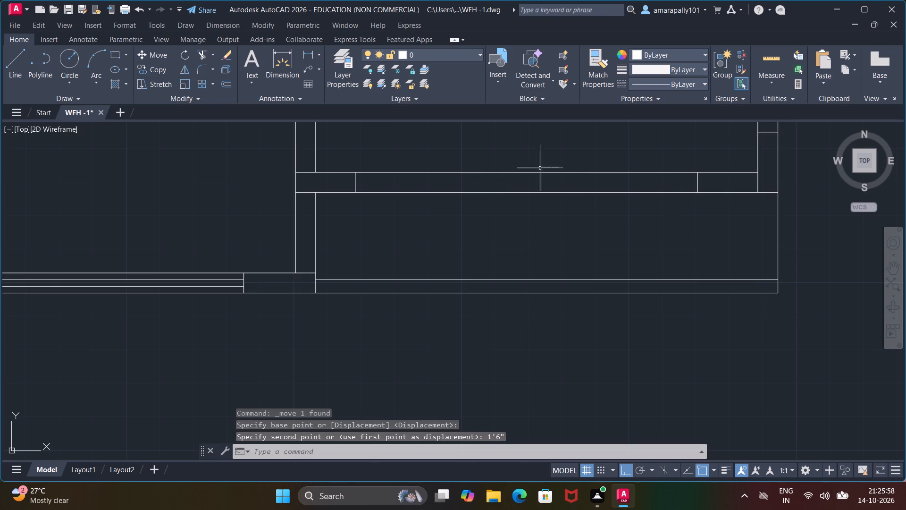
# Copy the short line near the right wall 3' to the left within the cross wall.
pyautogui.click(696, 184)
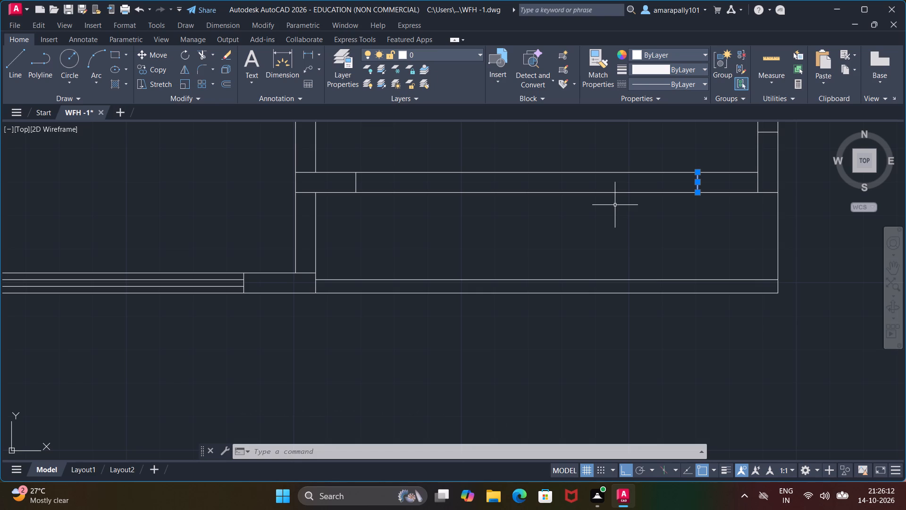
pyautogui.rightClick(619, 205)
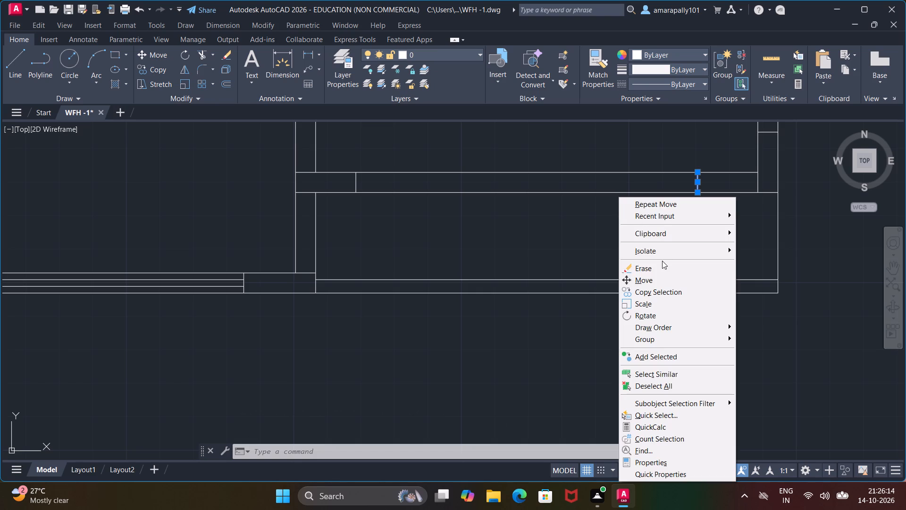
pyautogui.click(651, 287)
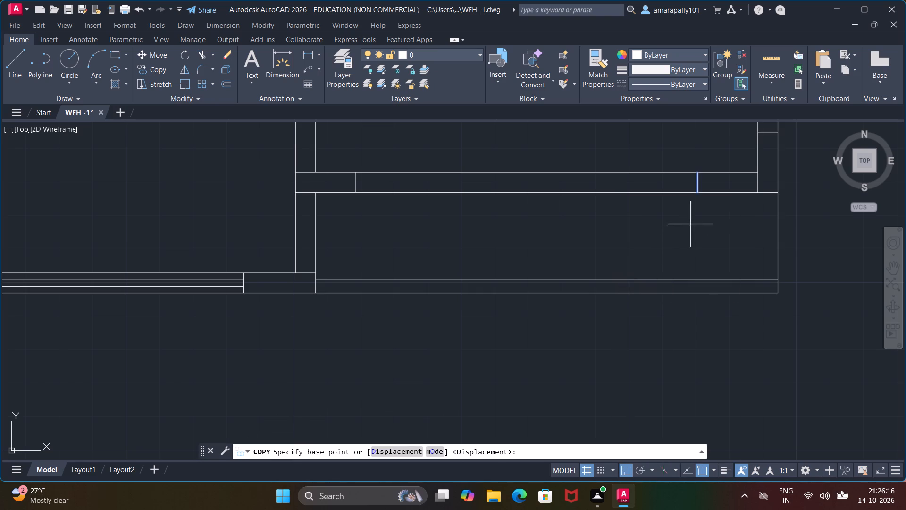
pyautogui.click(698, 195)
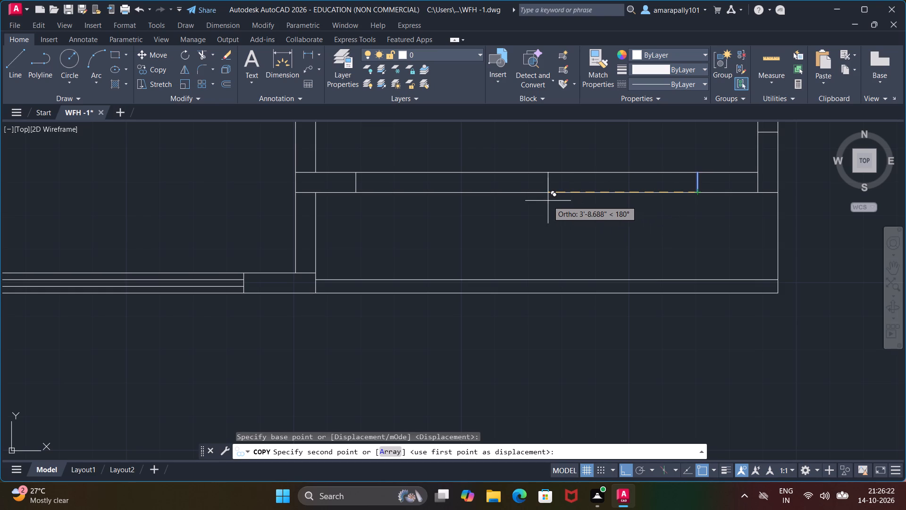
pyautogui.press('2')
pyautogui.press('BackSpace')
pyautogui.write("3'")
pyautogui.press('Return')
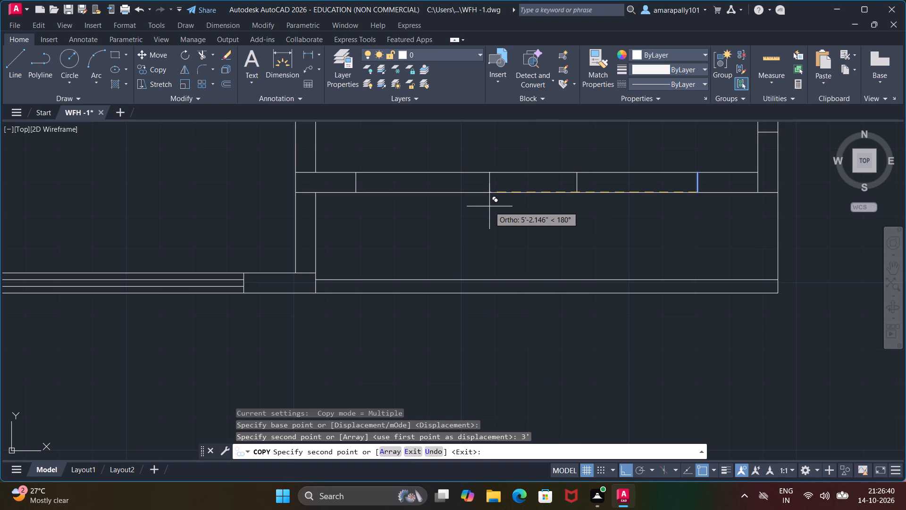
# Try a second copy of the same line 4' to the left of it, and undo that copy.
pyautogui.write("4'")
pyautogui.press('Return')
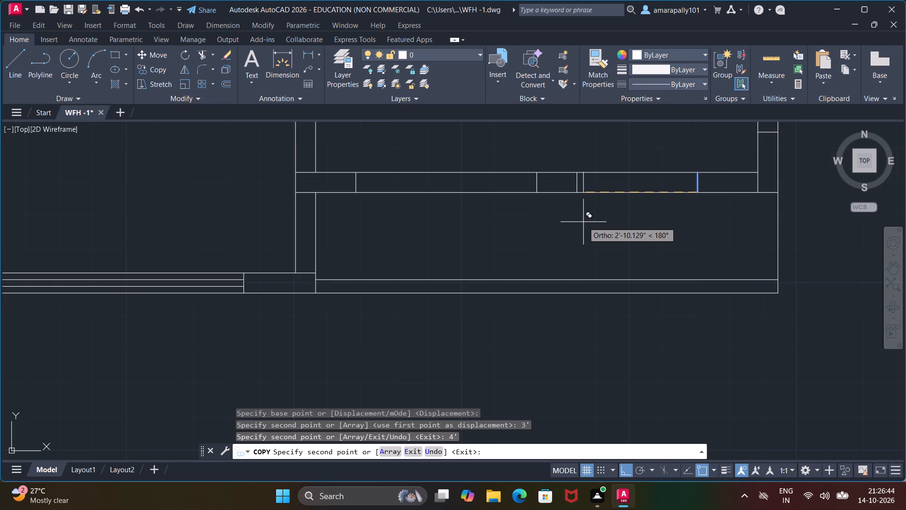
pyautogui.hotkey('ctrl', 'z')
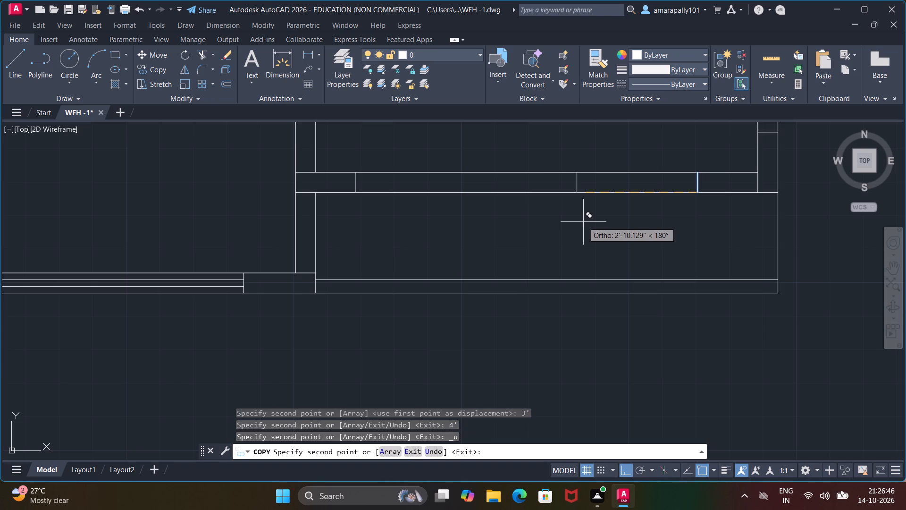
# Place a second copy of the same line 4.5' to its left within the cross wall.
pyautogui.press('4')
pyautogui.write('.5')
pyautogui.press("'")
pyautogui.press('Return')
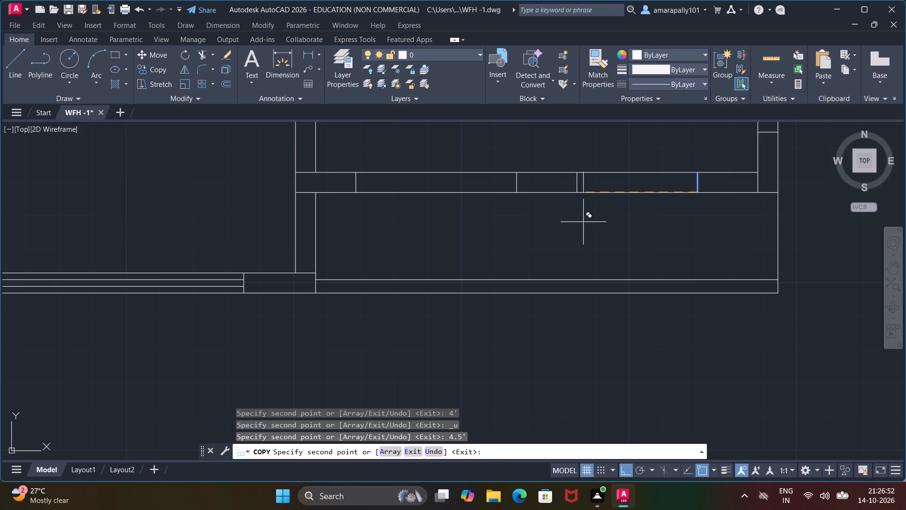
pyautogui.press('Escape')
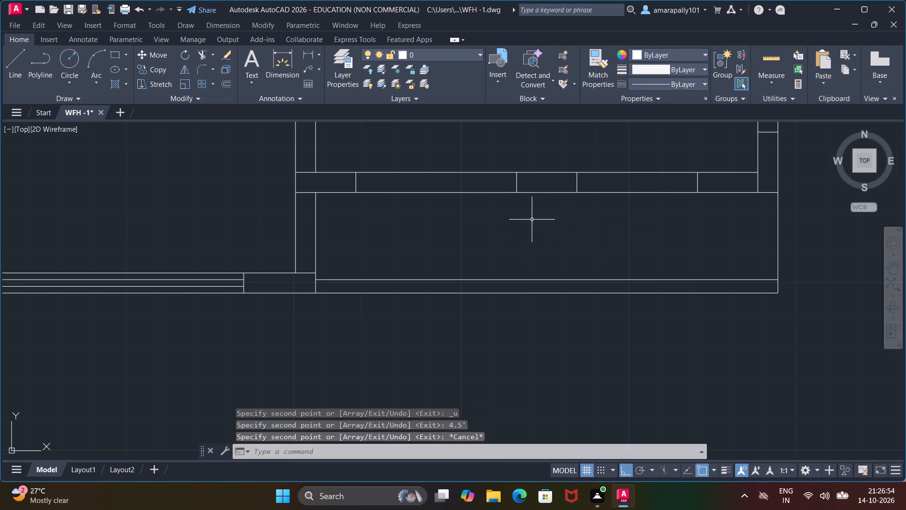
pyautogui.press('Escape')
pyautogui.press('Escape')
pyautogui.press('Escape')
pyautogui.press('Escape')
pyautogui.press('Escape')
pyautogui.press('Escape')
pyautogui.press('Escape')
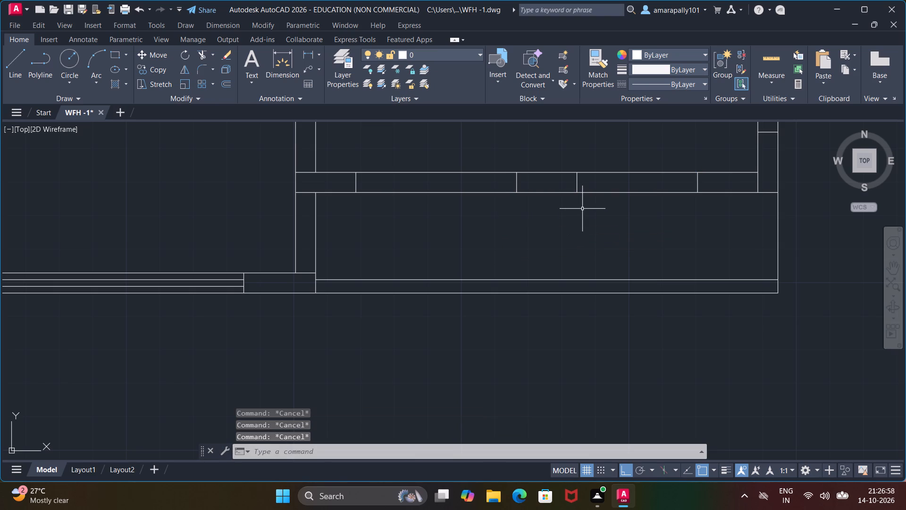
# Draw a line 2" up from the cross wall's lower face at the rightmost opening's right side, continuing horizontally to its left side.
pyautogui.press('l')
pyautogui.press('Return')
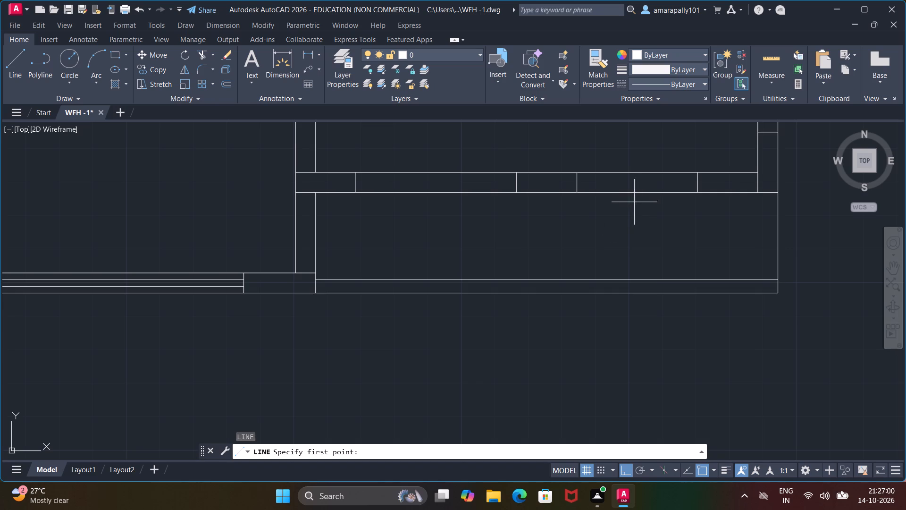
pyautogui.click(703, 193)
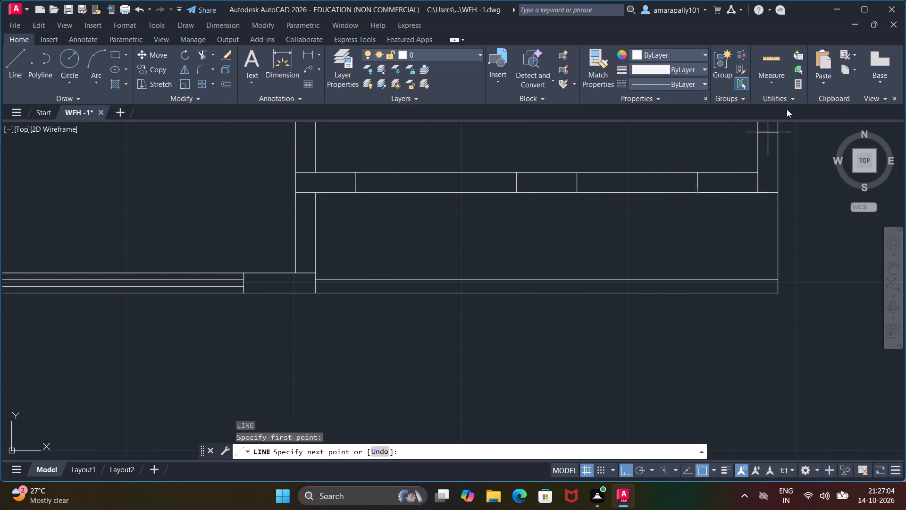
pyautogui.write('2"')
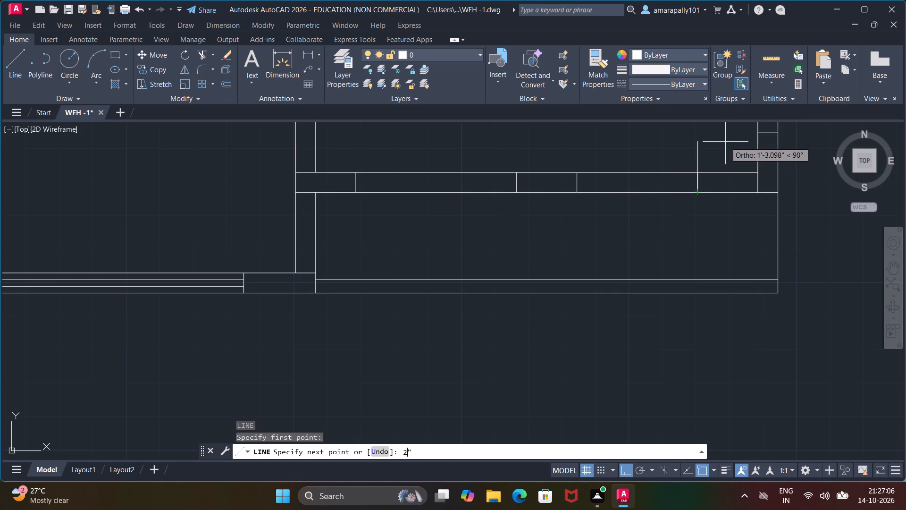
pyautogui.press('Return')
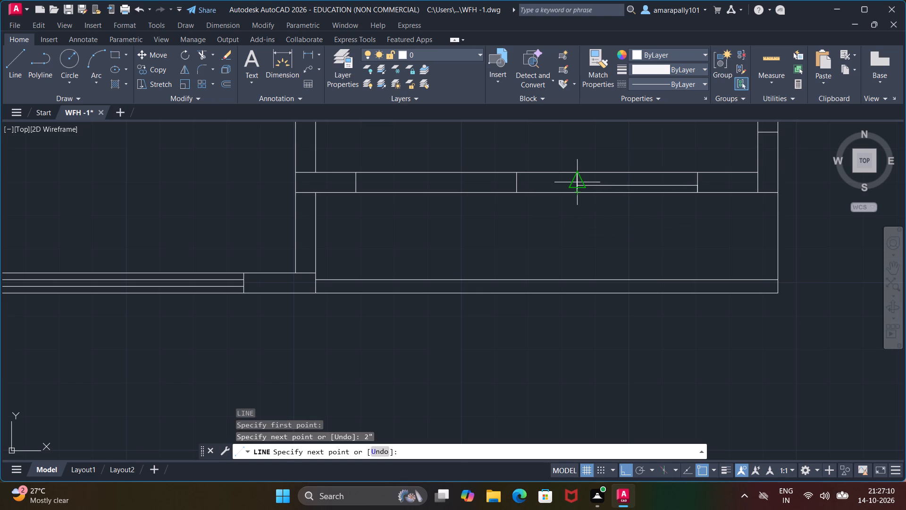
pyautogui.scroll(5, 577, 183)
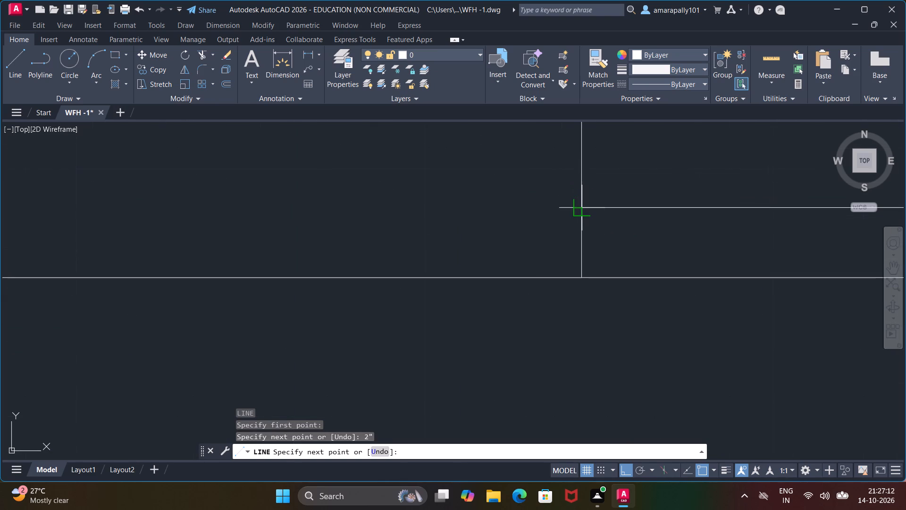
pyautogui.click(583, 206)
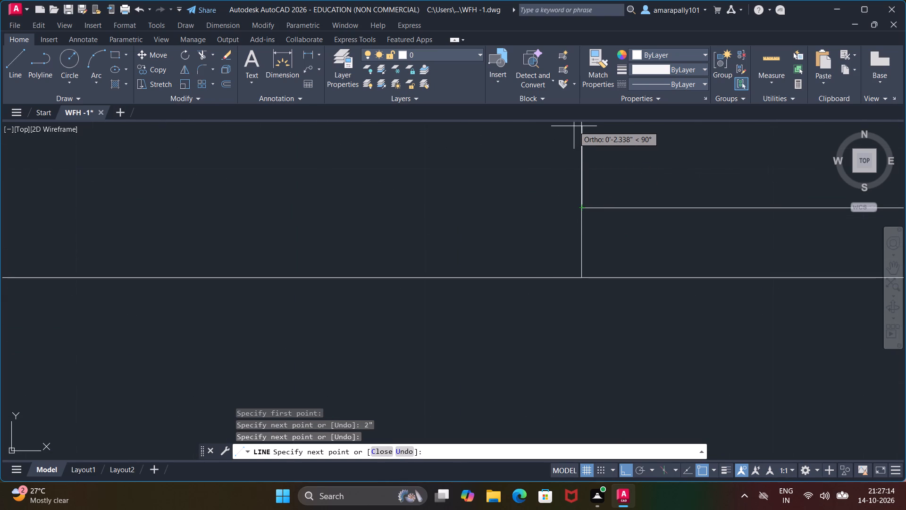
# Continue the line 2" upward and back horizontally to the opening's right side, forming the second window line.
pyautogui.write('2"')
pyautogui.press('Return')
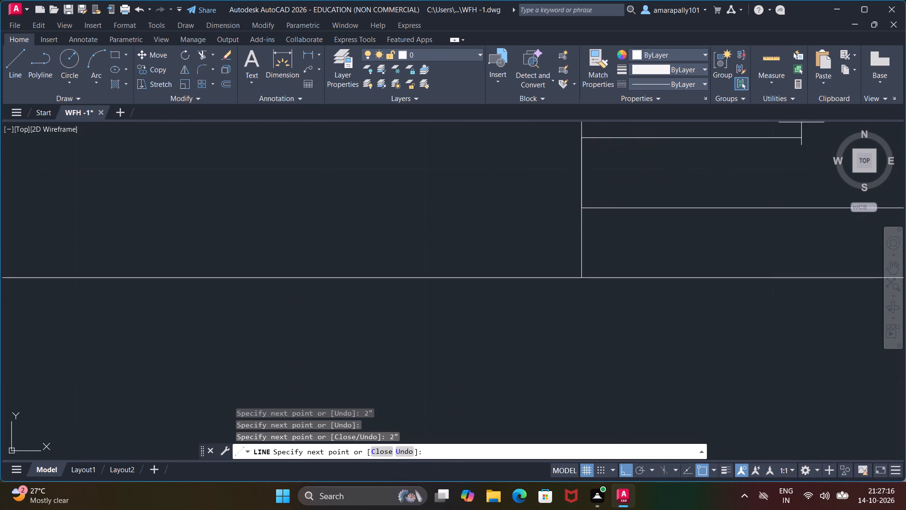
pyautogui.scroll(-4, 783, 139)
pyautogui.moveTo(779, 140); pyautogui.dragTo(682, 178, button='middle')
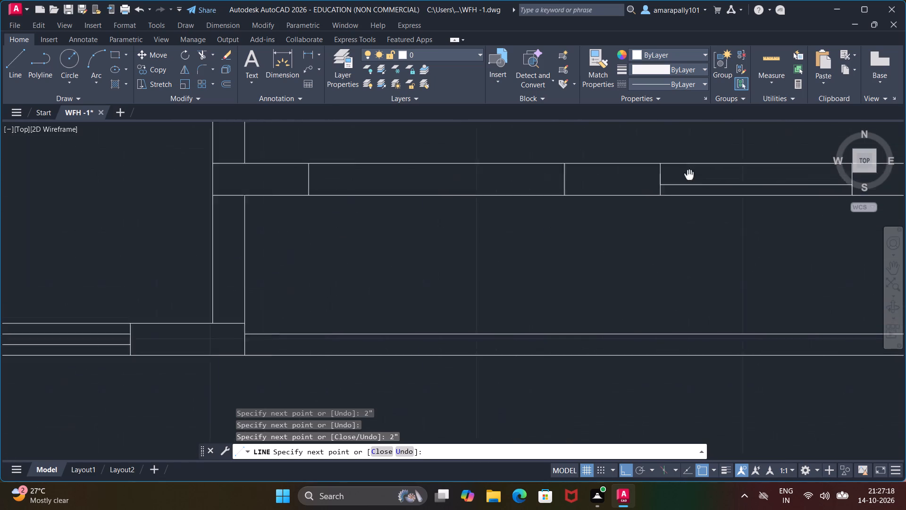
pyautogui.moveTo(682, 178); pyautogui.dragTo(599, 227, button='middle')
pyautogui.scroll(1, 599, 227)
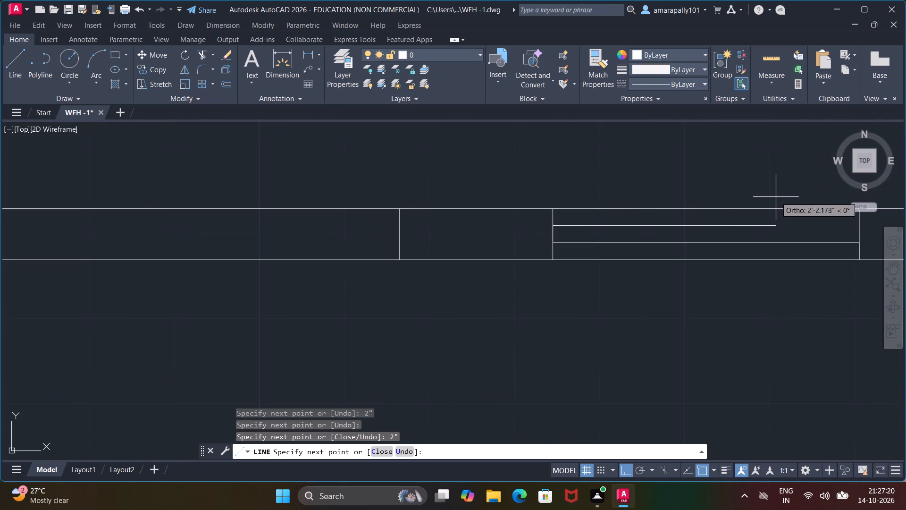
pyautogui.click(859, 225)
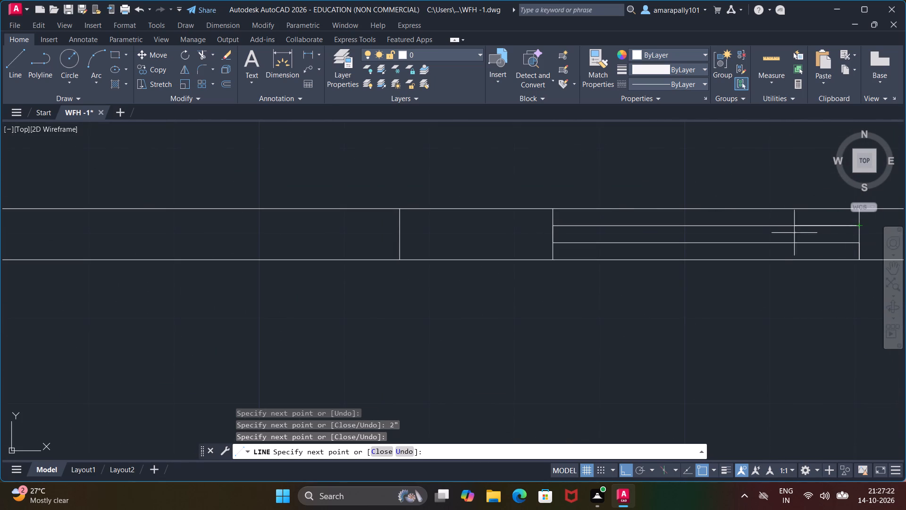
pyautogui.press('Escape')
pyautogui.press('Escape')
pyautogui.press('Escape')
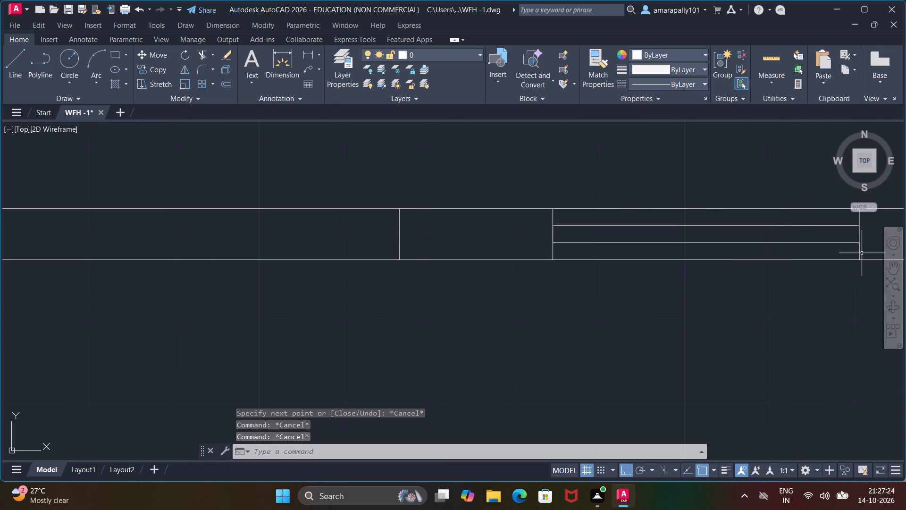
# Erase the two short 2" vertical construction segments at the ends of the window lines.
pyautogui.click(860, 253)
pyautogui.press('BackSpace')
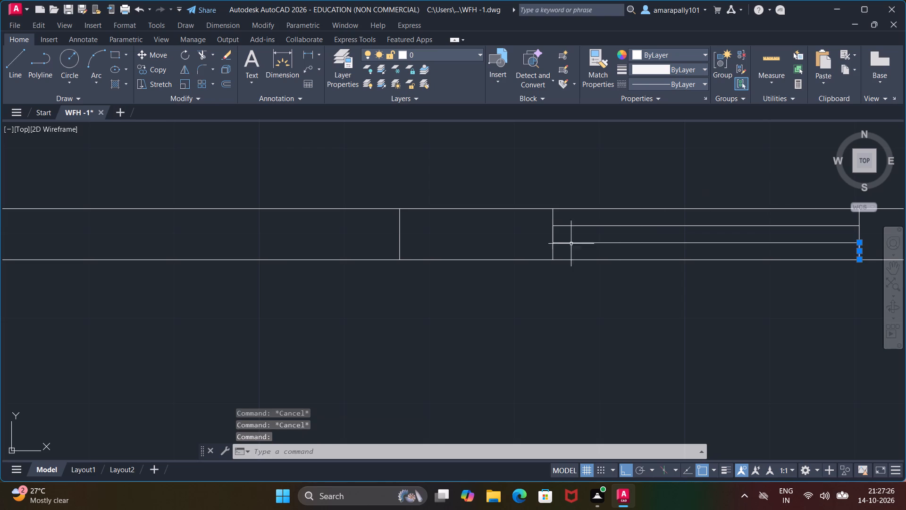
pyautogui.click(553, 238)
pyautogui.press('BackSpace')
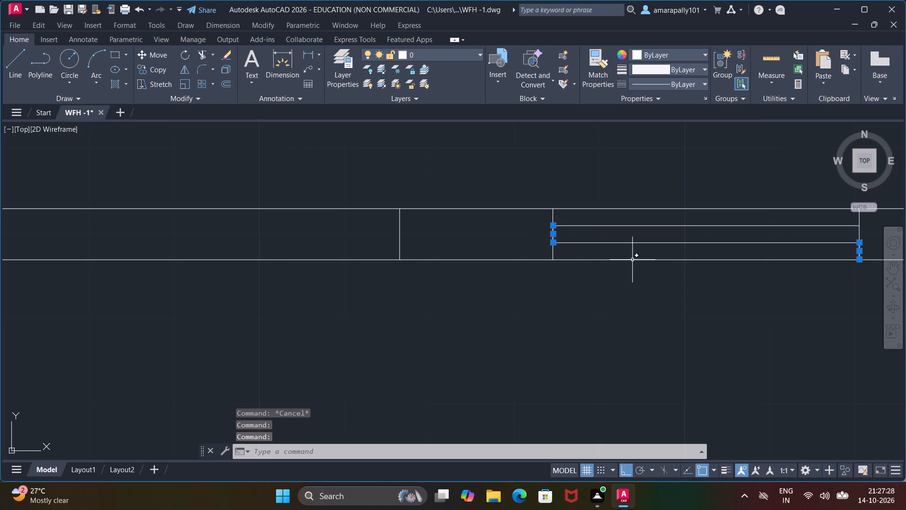
pyautogui.press('Delete')
# Copy the leftmost short line in the cross wall 3' to the right.
pyautogui.scroll(-2, 632, 260)
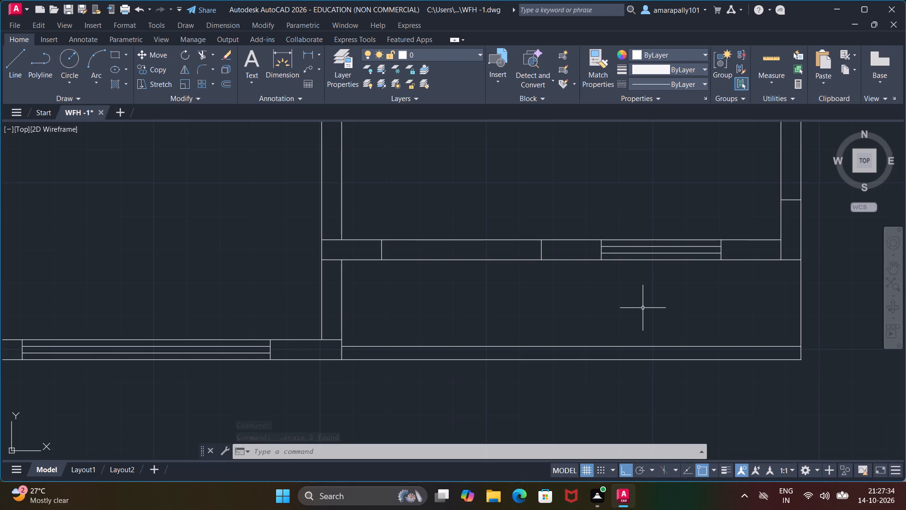
pyautogui.moveTo(600, 302); pyautogui.dragTo(579, 306, button='middle')
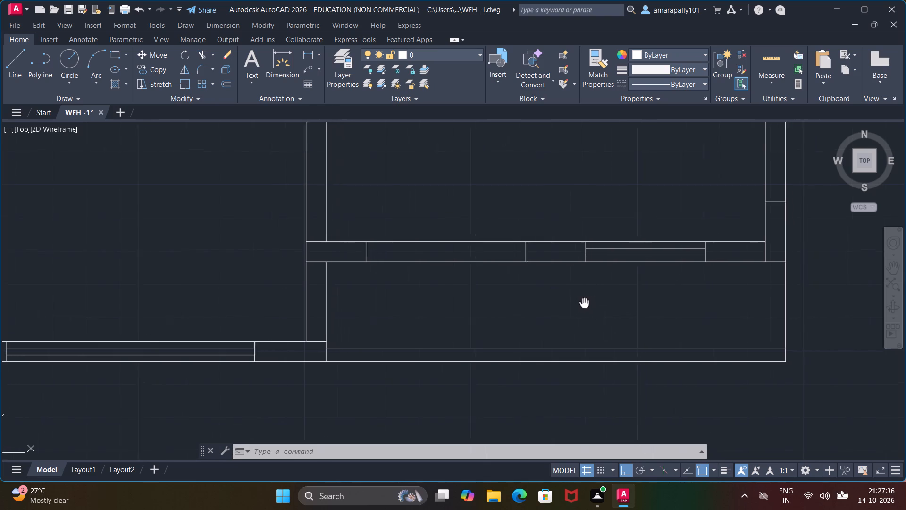
pyautogui.moveTo(579, 306); pyautogui.dragTo(540, 330, button='middle')
pyautogui.scroll(-2, 526, 335)
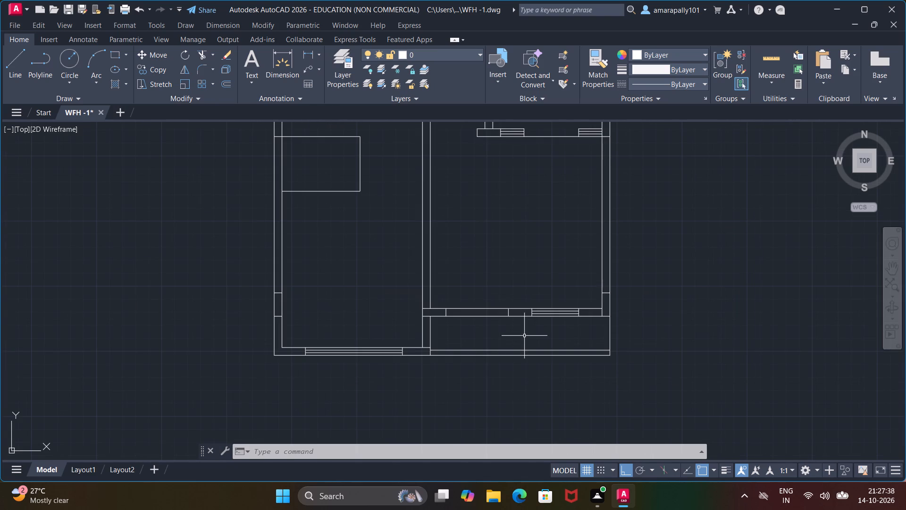
pyautogui.scroll(1, 524, 336)
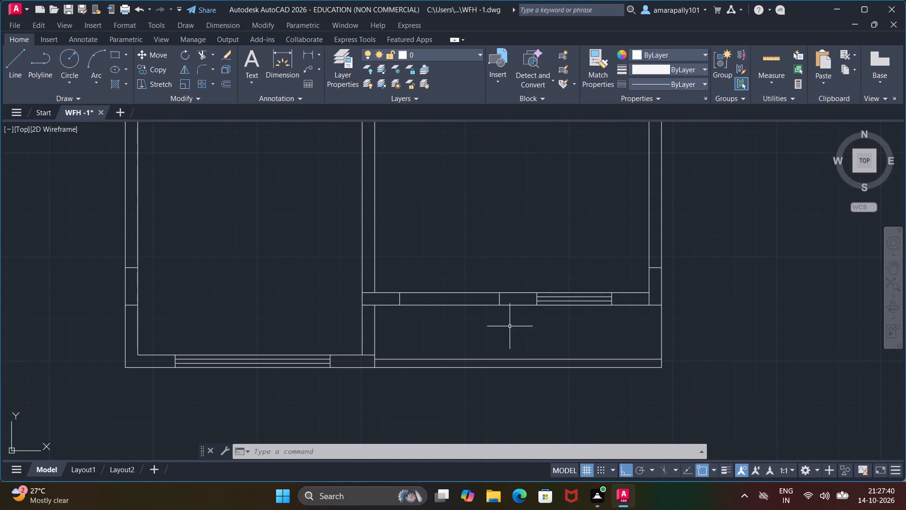
pyautogui.scroll(2, 509, 325)
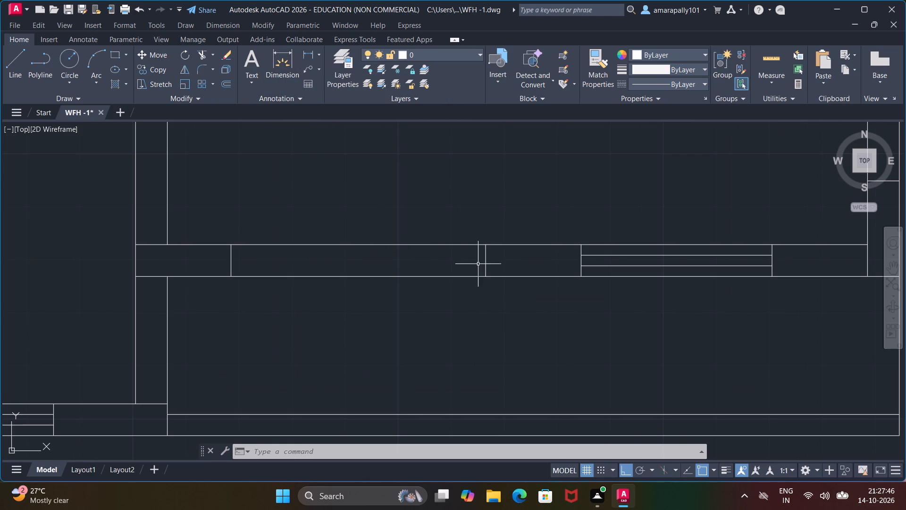
pyautogui.click(231, 260)
pyautogui.rightClick(233, 258)
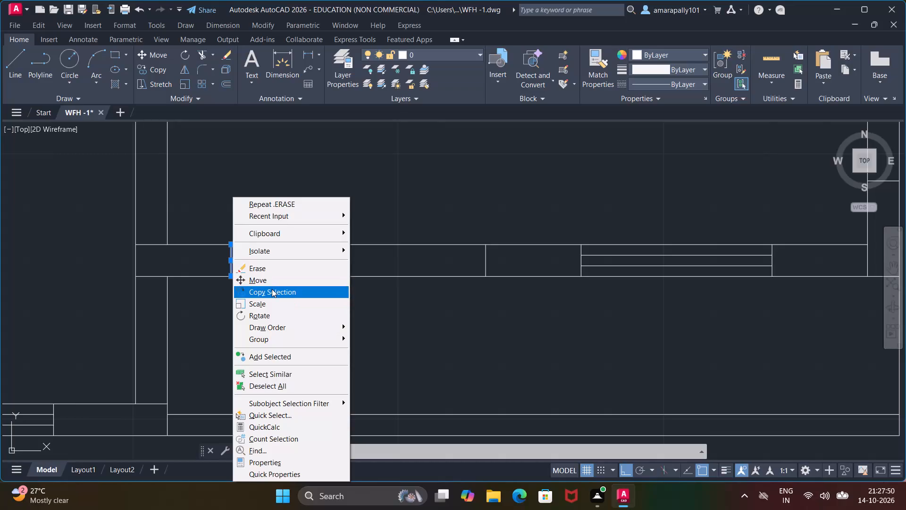
pyautogui.click(272, 289)
pyautogui.click(229, 274)
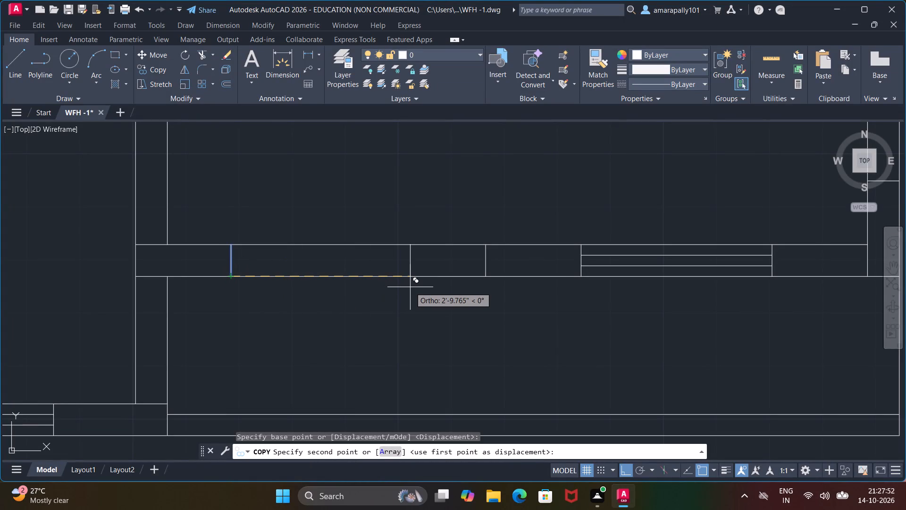
pyautogui.write("3'")
pyautogui.press('Return')
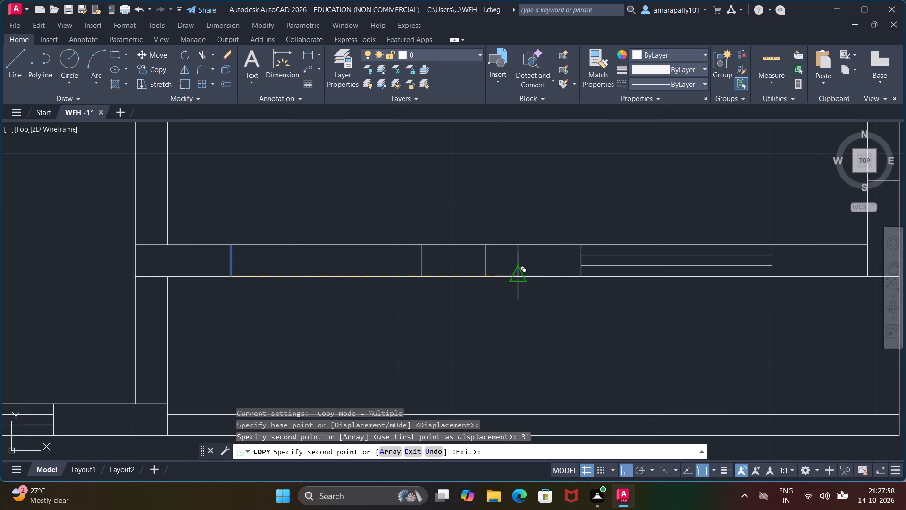
pyautogui.press('Escape')
pyautogui.press('Escape')
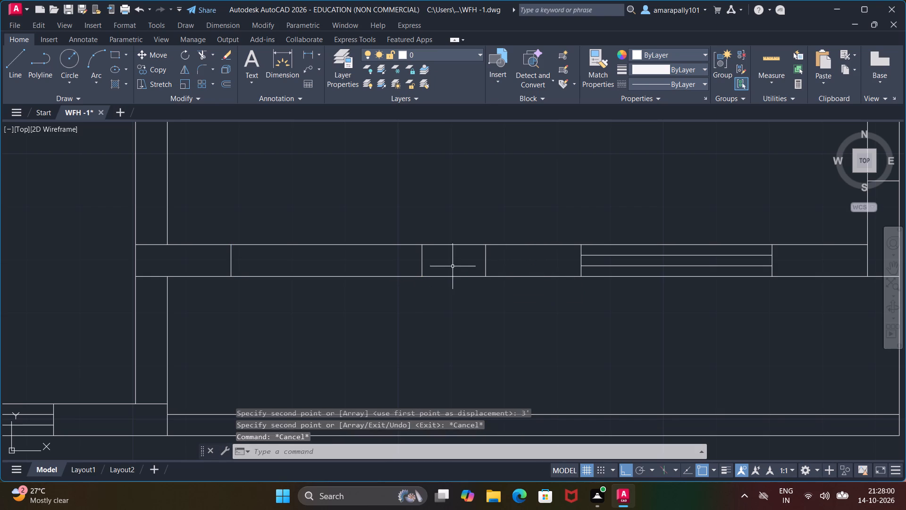
pyautogui.press('Escape')
pyautogui.press('Escape')
# Erase the old short line between the new 3' copy and the window in the cross wall.
pyautogui.click(487, 258)
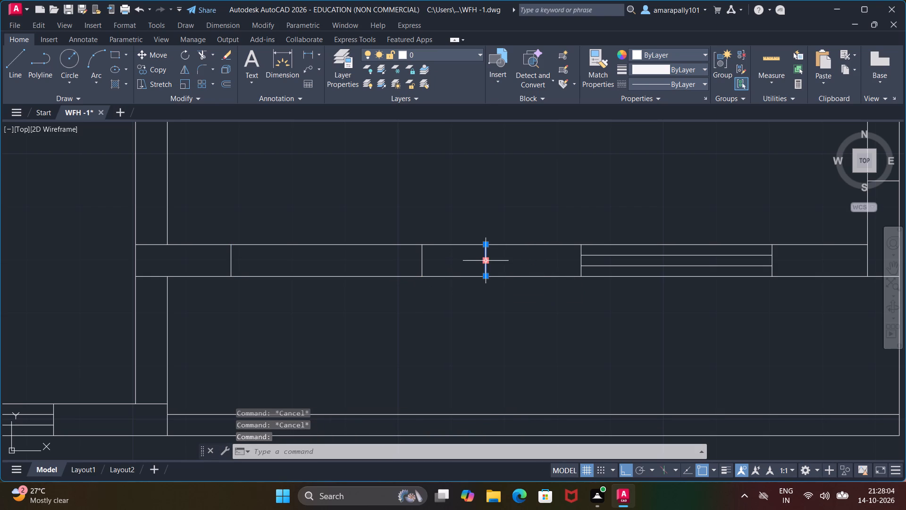
pyautogui.press('Delete')
# Copy the short line at the right end of the 3' opening 1.5' to the right within the cross wall.
pyautogui.scroll(-2, 604, 263)
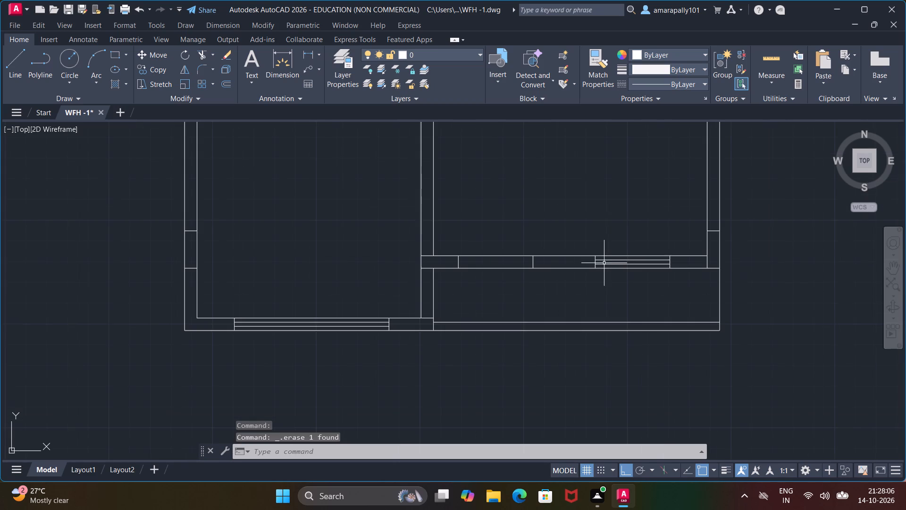
pyautogui.scroll(1, 600, 260)
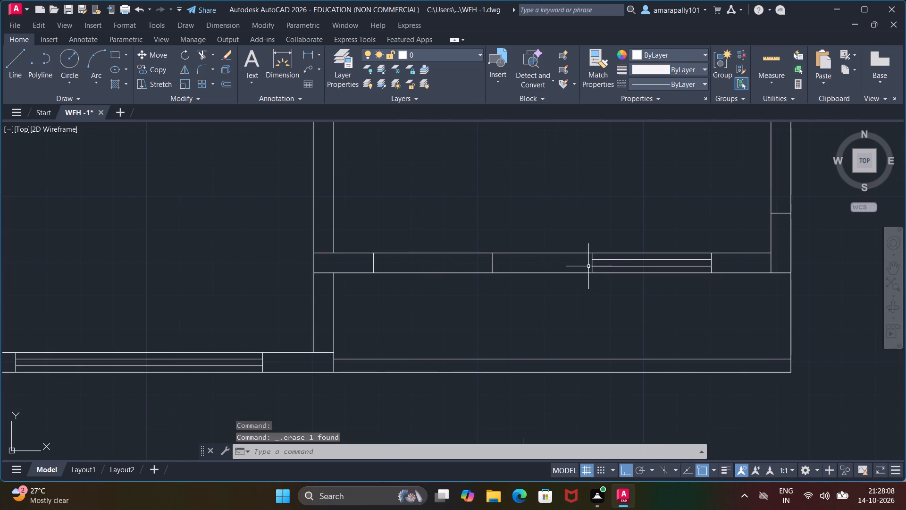
pyautogui.scroll(1, 586, 267)
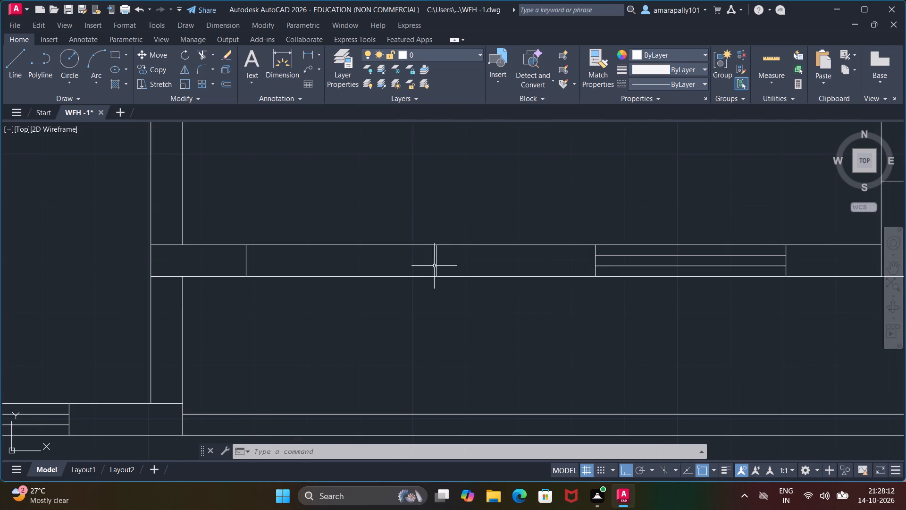
pyautogui.click(437, 264)
pyautogui.rightClick(439, 263)
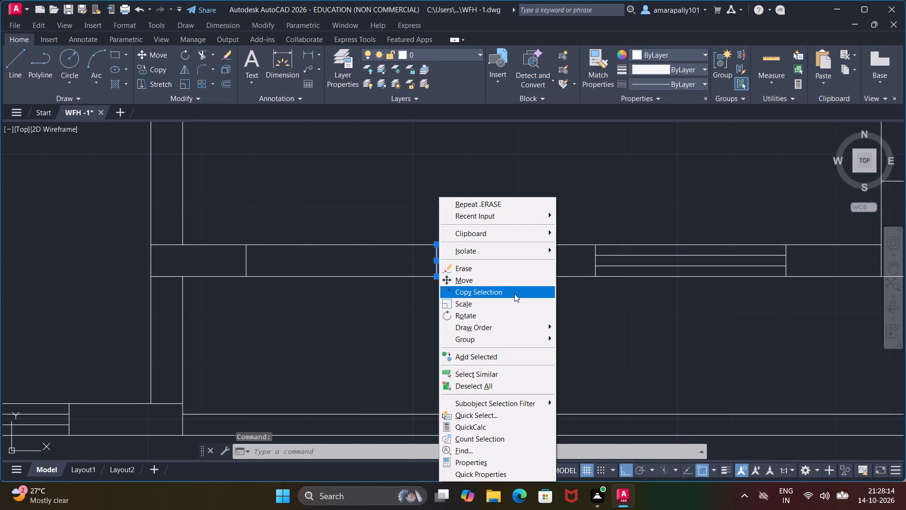
pyautogui.click(514, 292)
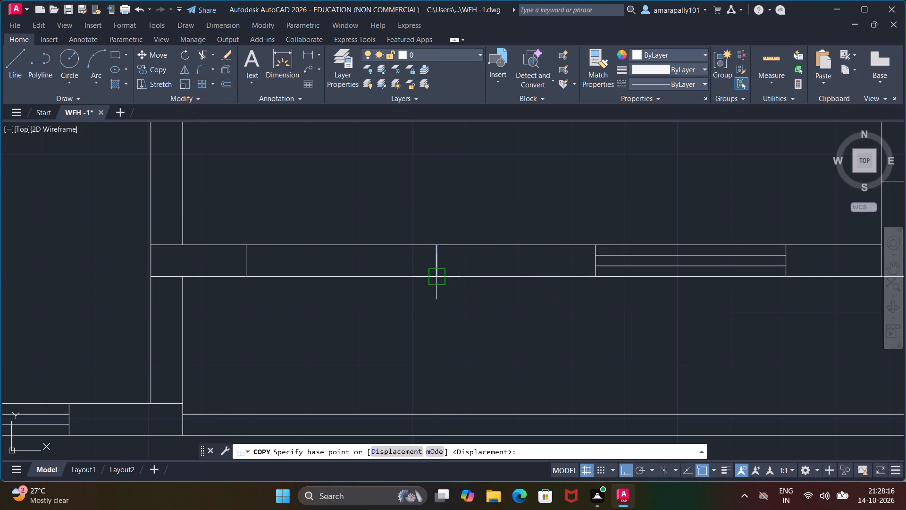
pyautogui.click(435, 276)
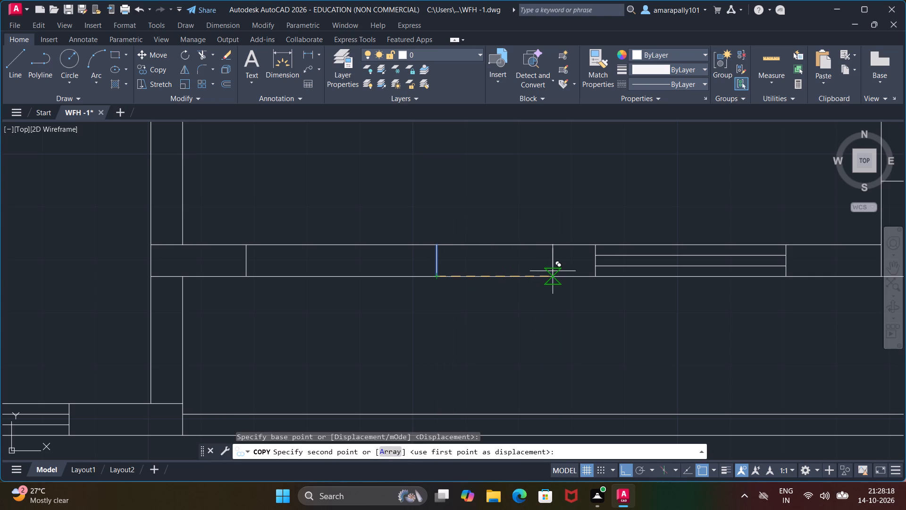
pyautogui.write("1.5'")
pyautogui.press('Return')
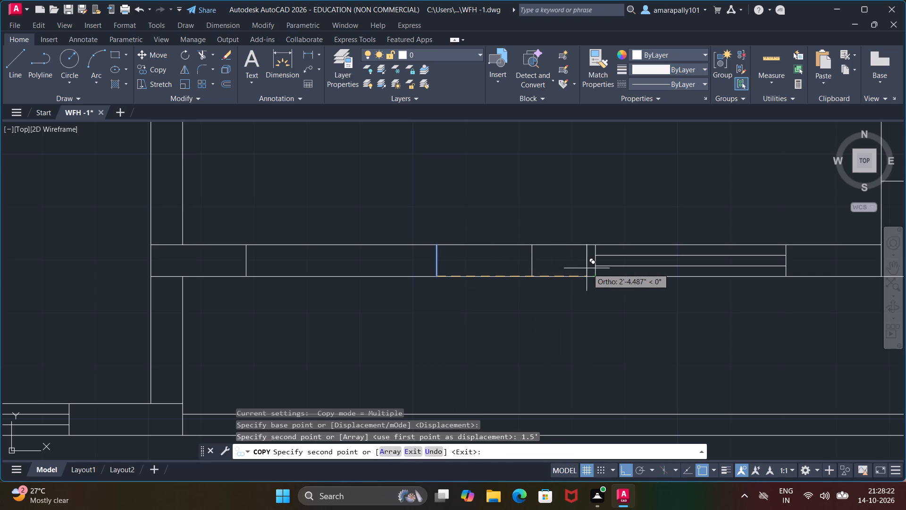
pyautogui.press('Escape')
pyautogui.press('Escape')
pyautogui.press('Escape')
pyautogui.press('Escape')
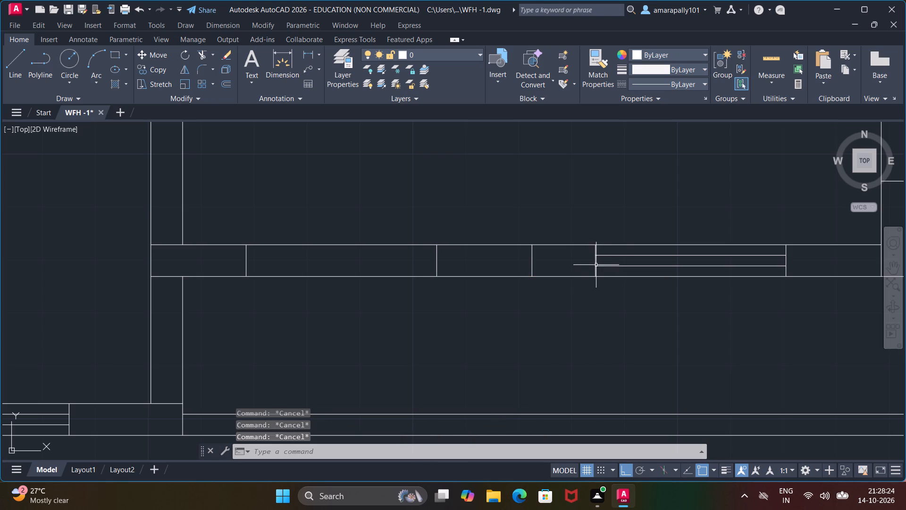
# Erase the short vertical line at the left end of the window in the cross wall.
pyautogui.click(596, 263)
pyautogui.press('Delete')
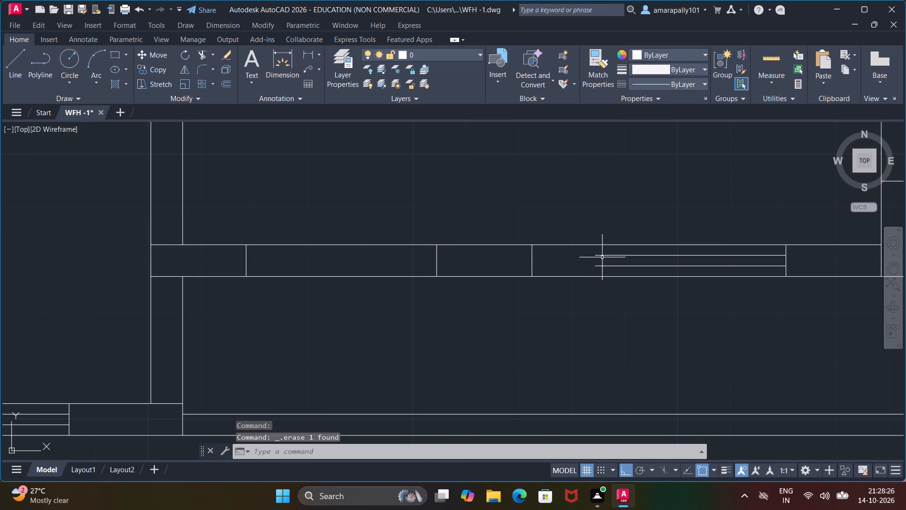
# Stretch the left ends of both window lines in the cross wall to the short line bounding the window's left side.
pyautogui.click(602, 257)
pyautogui.click(605, 266)
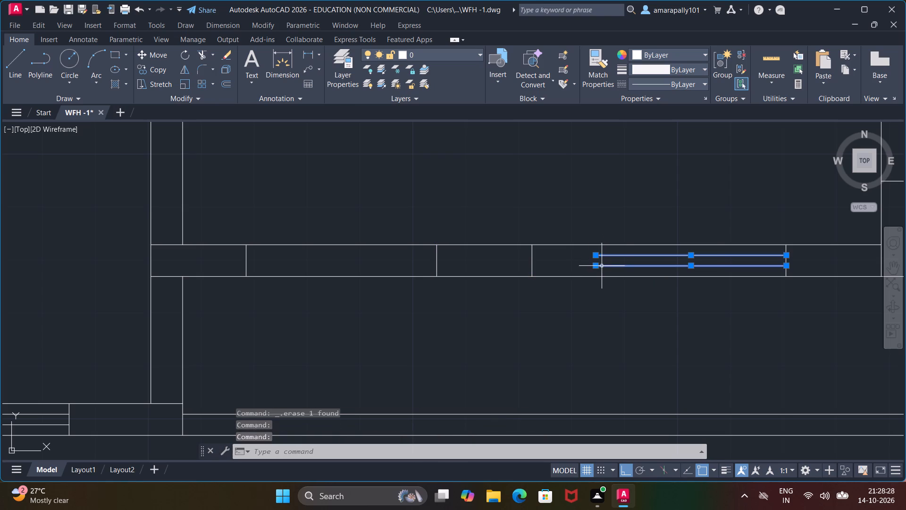
pyautogui.rightClick(599, 267)
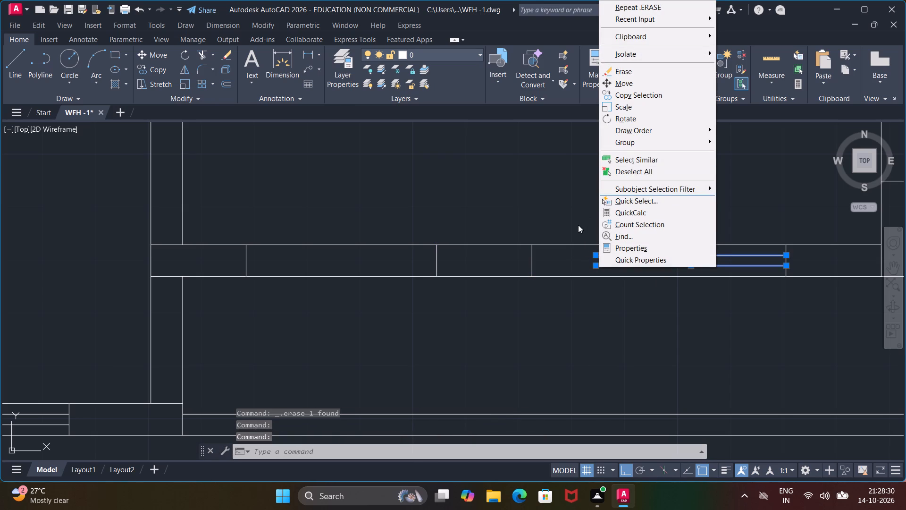
pyautogui.press('Escape')
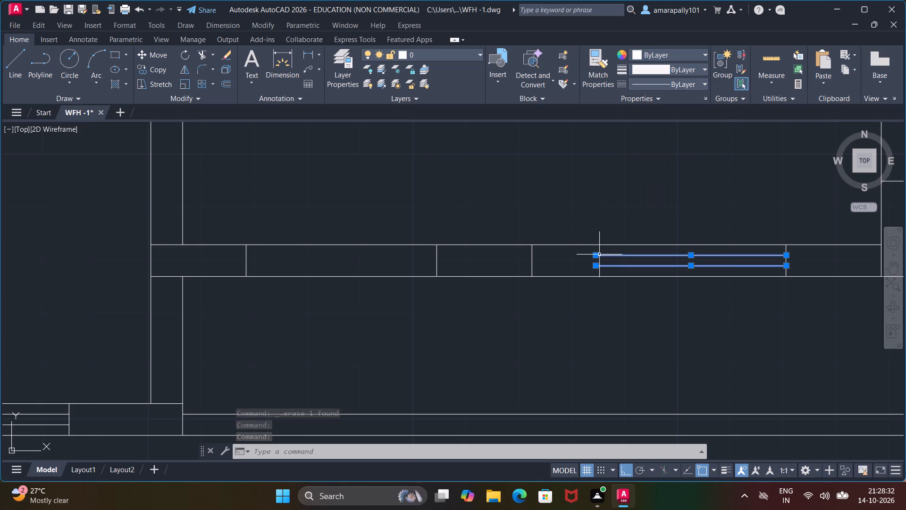
pyautogui.click(596, 255)
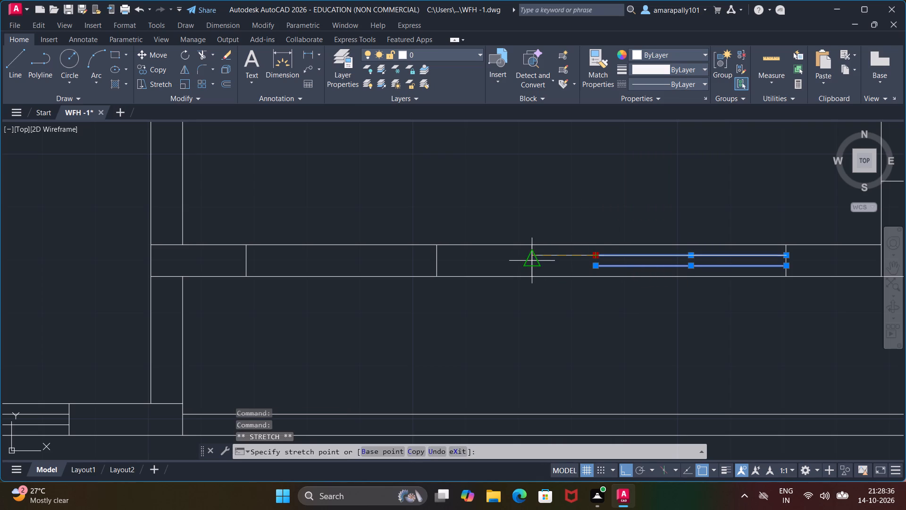
pyautogui.scroll(5, 526, 259)
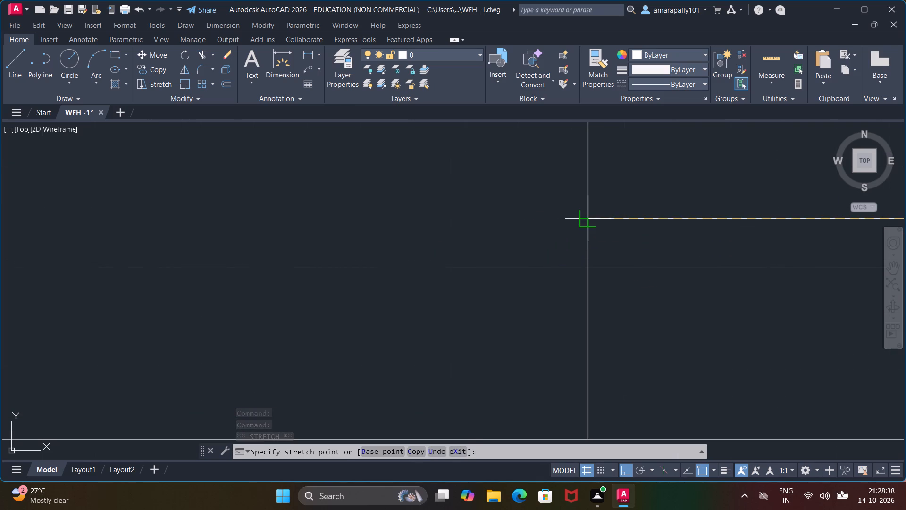
pyautogui.click(587, 217)
pyautogui.scroll(-6, 561, 335)
pyautogui.scroll(3, 603, 345)
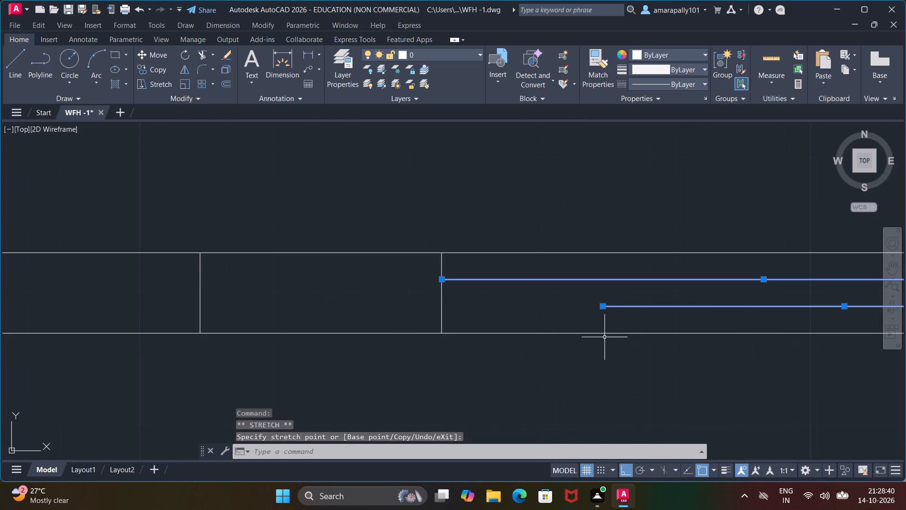
pyautogui.click(604, 307)
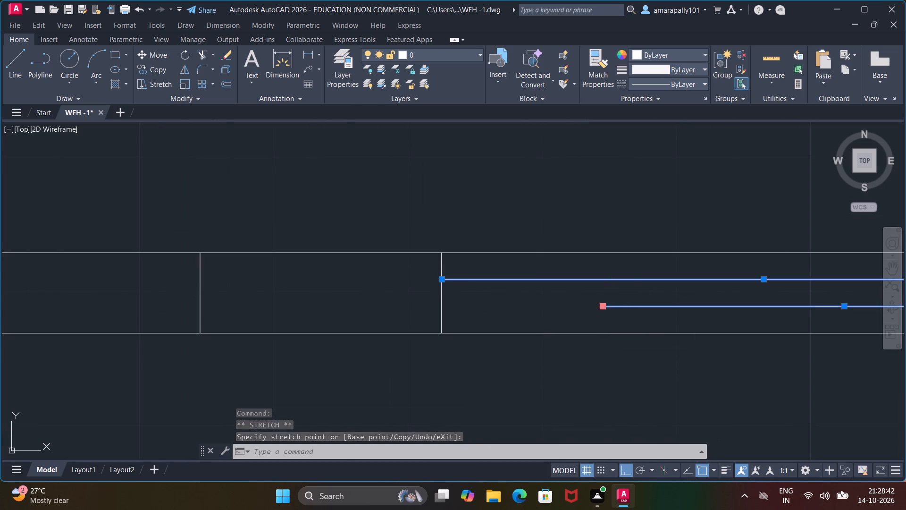
pyautogui.click(604, 307)
pyautogui.click(604, 307)
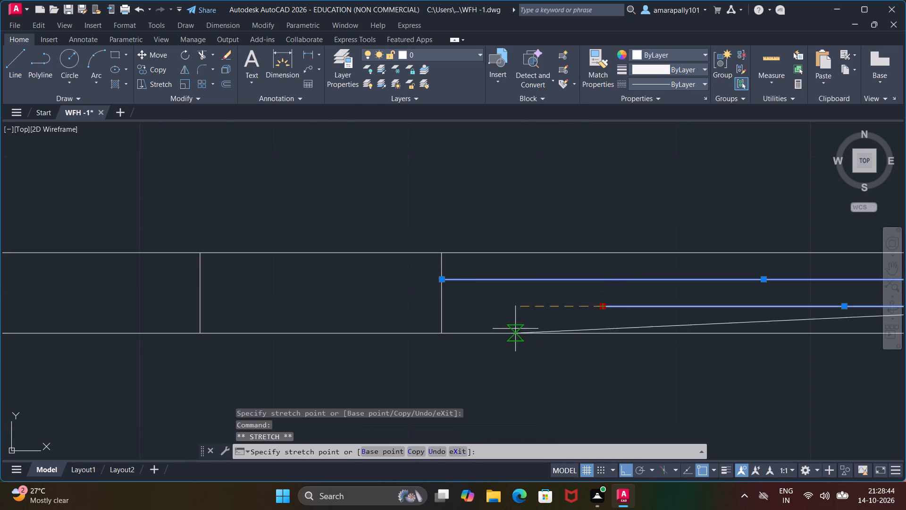
pyautogui.click(441, 308)
pyautogui.scroll(-6, 446, 305)
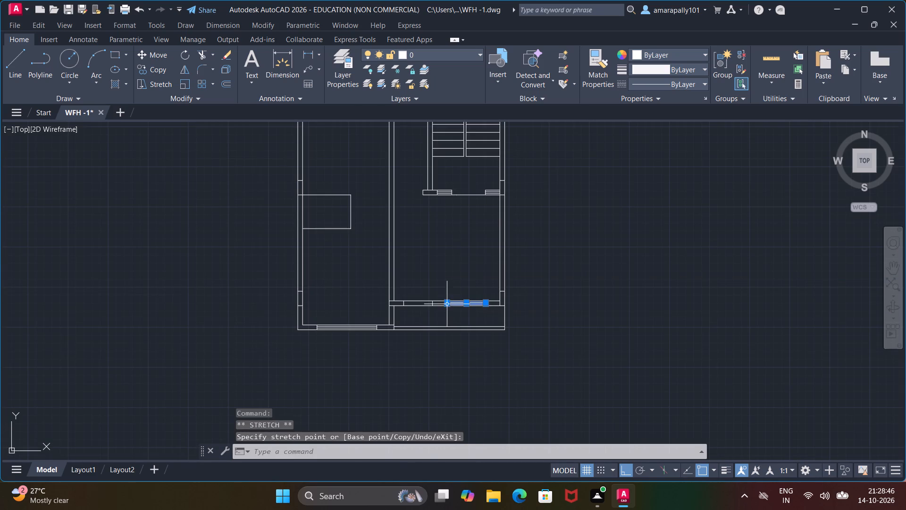
pyautogui.press('Escape')
pyautogui.press('Escape')
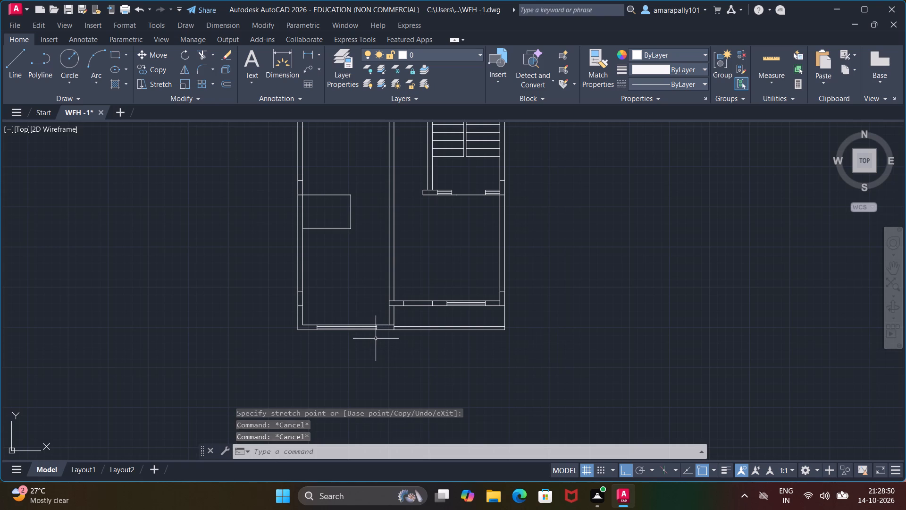
# Trim the short horizontal line crossing the vertical wall where it meets the bottom wall, at the lower-right corner of the left room.
pyautogui.scroll(3, 398, 347)
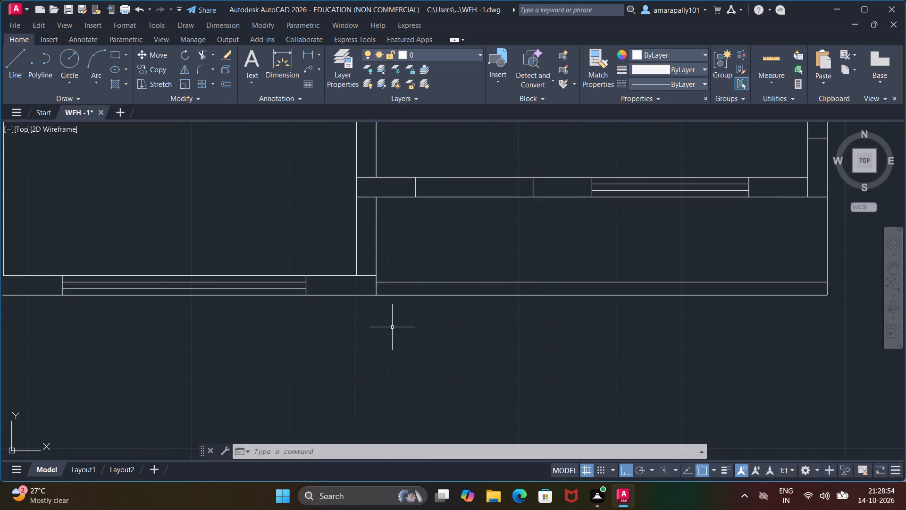
pyautogui.press('y')
pyautogui.press('BackSpace')
pyautogui.write('TR')
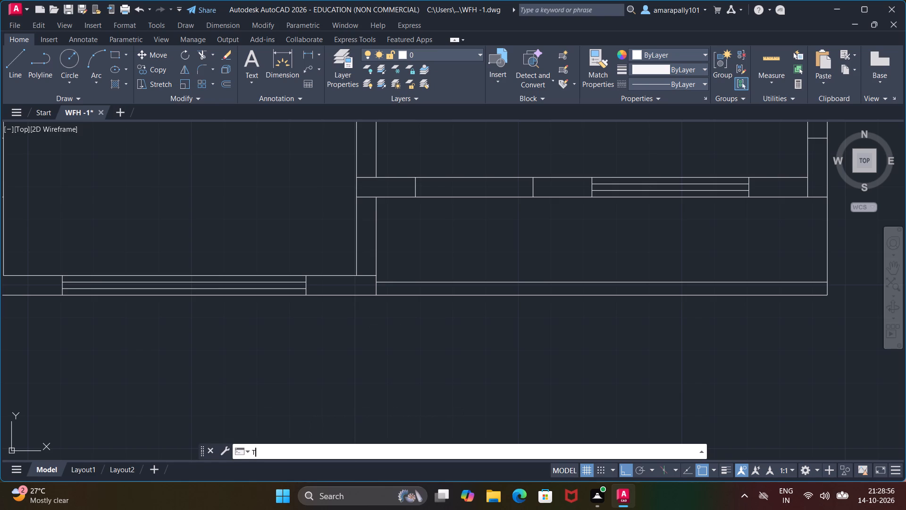
pyautogui.press('Return')
pyautogui.press('Return')
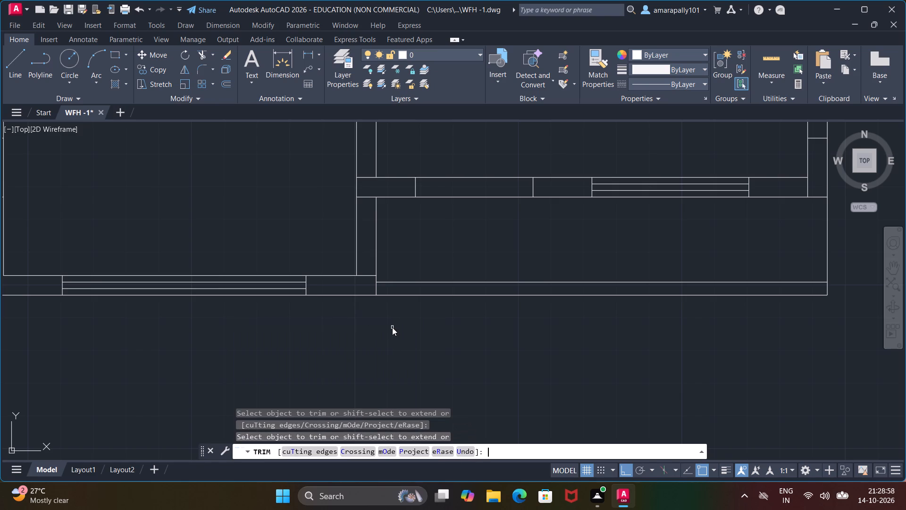
pyautogui.click(366, 274)
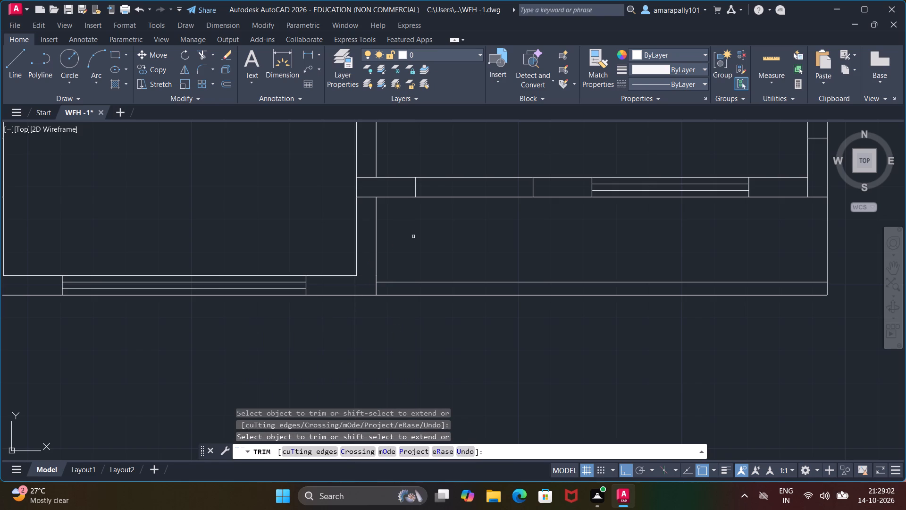
pyautogui.scroll(-2, 420, 234)
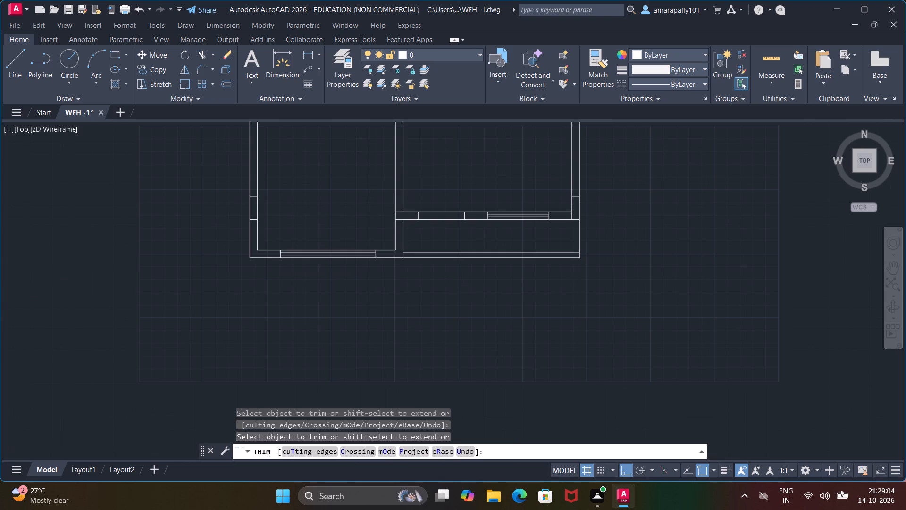
pyautogui.scroll(-2, 420, 234)
pyautogui.press('Escape')
pyautogui.press('Escape')
pyautogui.press('Escape')
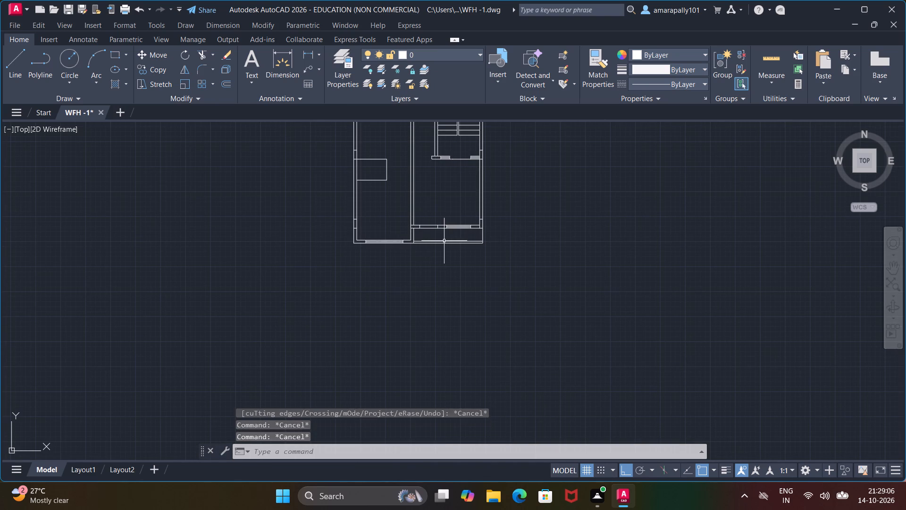
pyautogui.press('Escape')
pyautogui.scroll(2, 447, 241)
pyautogui.press('Escape')
pyautogui.press('Escape')
pyautogui.press('Escape')
pyautogui.press('Escape')
# Start a line at the upper-left corner of the cross-wall window and draw a 9" segment leftward along the wall.
pyautogui.scroll(5, 443, 217)
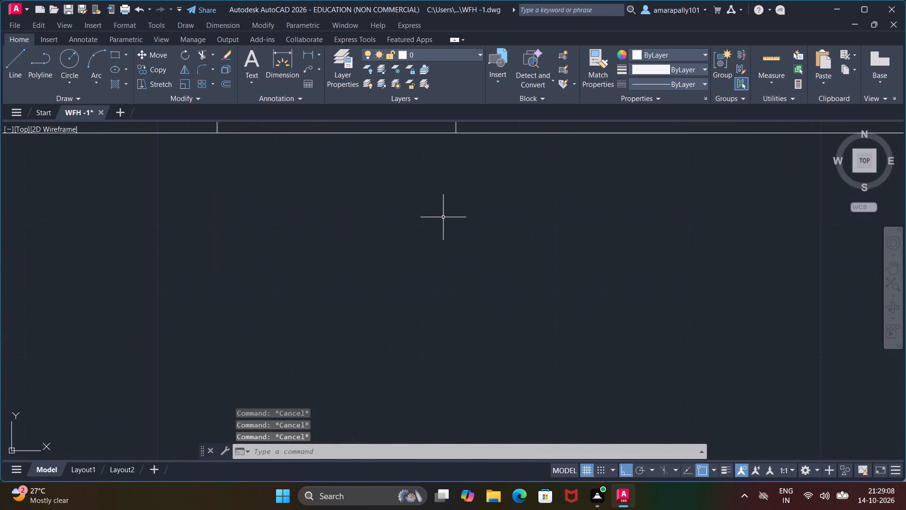
pyautogui.moveTo(443, 217); pyautogui.dragTo(453, 369, button='middle')
pyautogui.press('l')
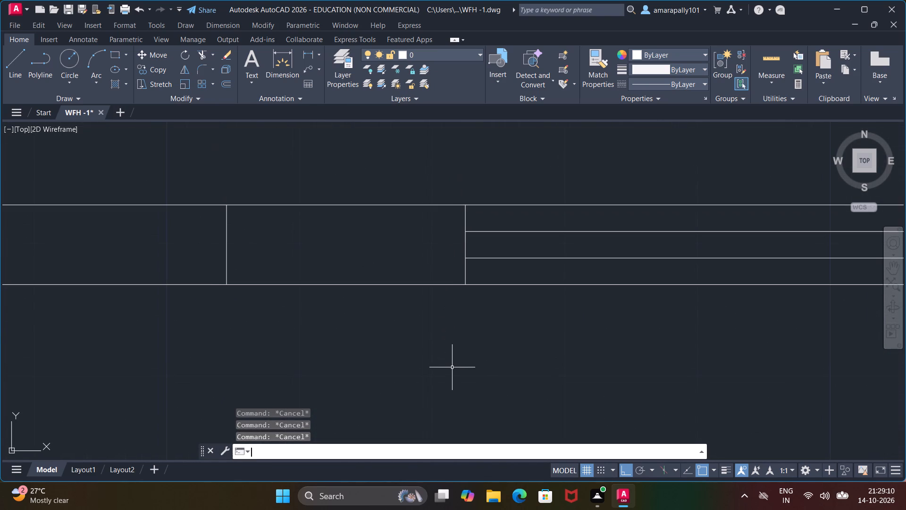
pyautogui.press('Return')
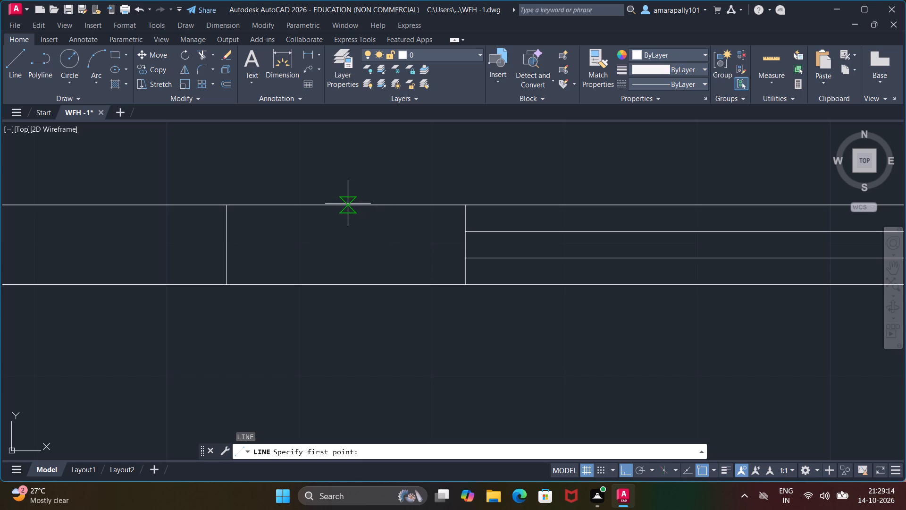
pyautogui.scroll(-3, 348, 204)
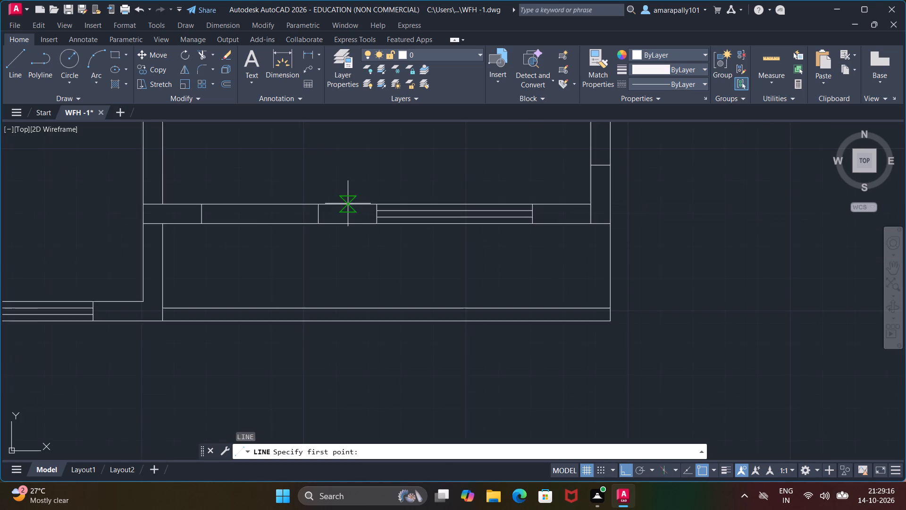
pyautogui.scroll(-3, 348, 204)
pyautogui.moveTo(355, 173); pyautogui.dragTo(355, 286, button='middle')
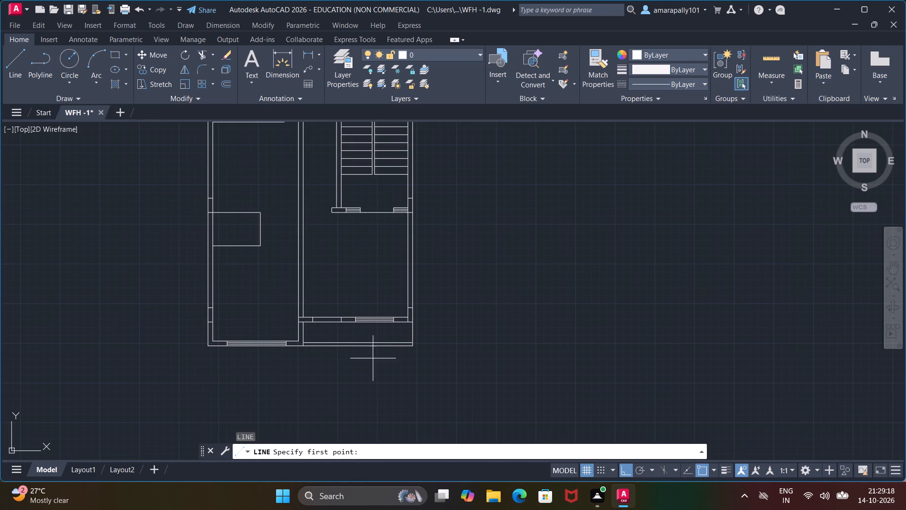
pyautogui.scroll(4, 350, 324)
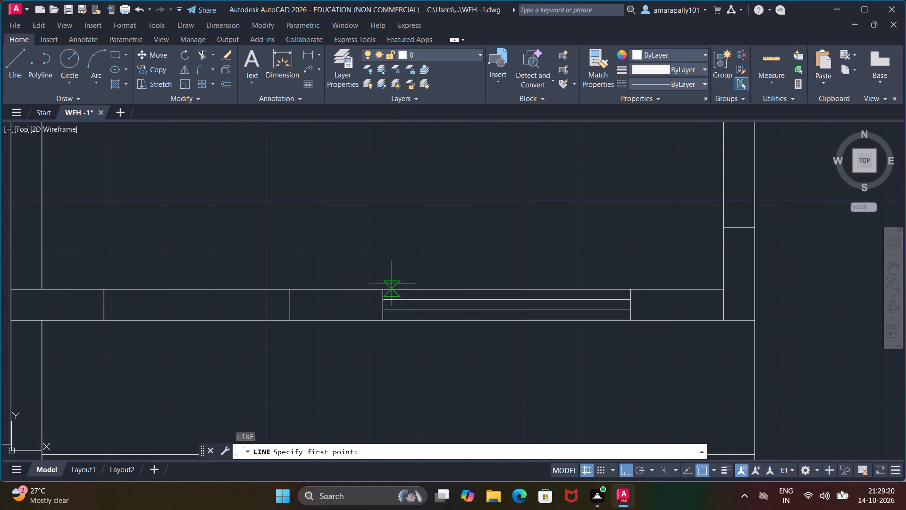
pyautogui.moveTo(381, 289); pyautogui.dragTo(376, 289)
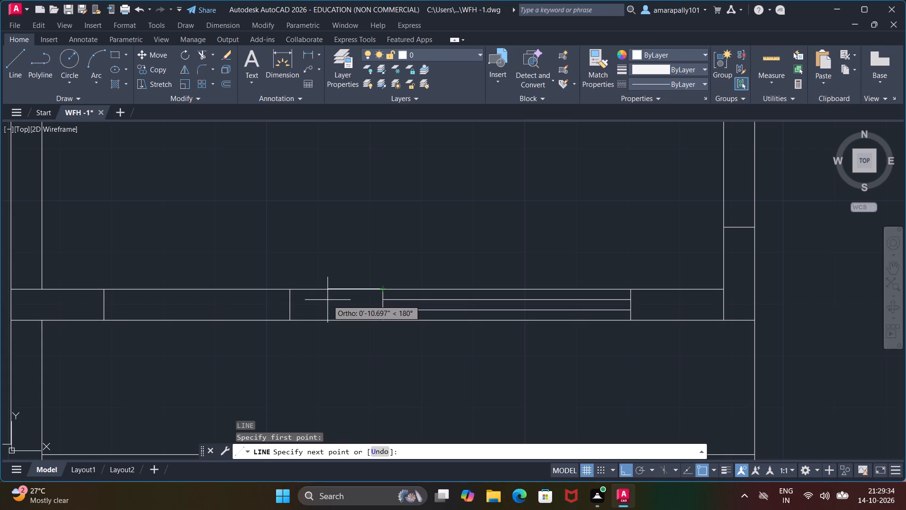
pyautogui.press('9')
pyautogui.hotkey('shift', '"')
pyautogui.press('Return')
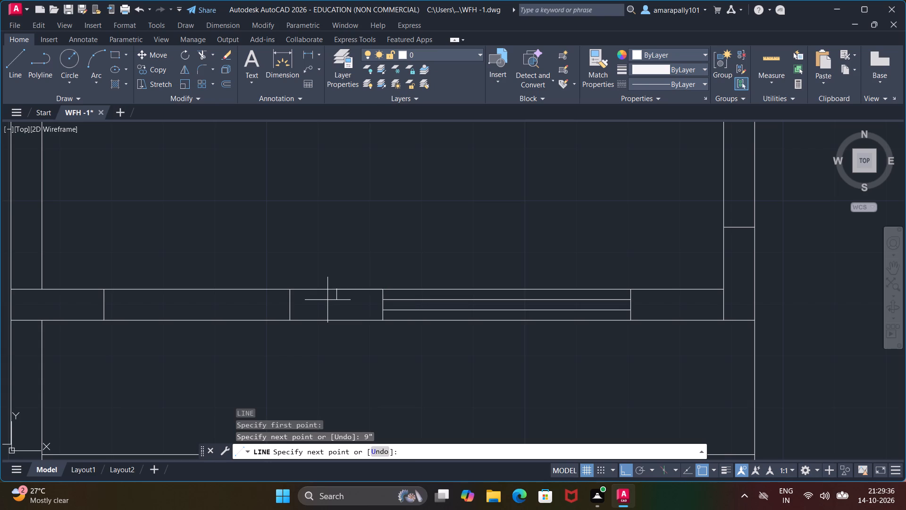
# Continue the line 2' up into the room and 4' to the right above the window.
pyautogui.scroll(-4, 333, 208)
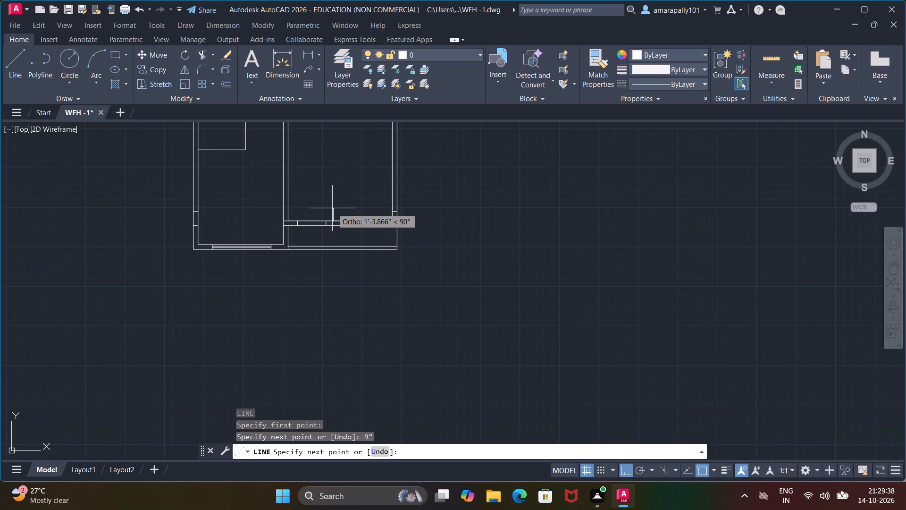
pyautogui.moveTo(332, 208); pyautogui.dragTo(331, 293, button='middle')
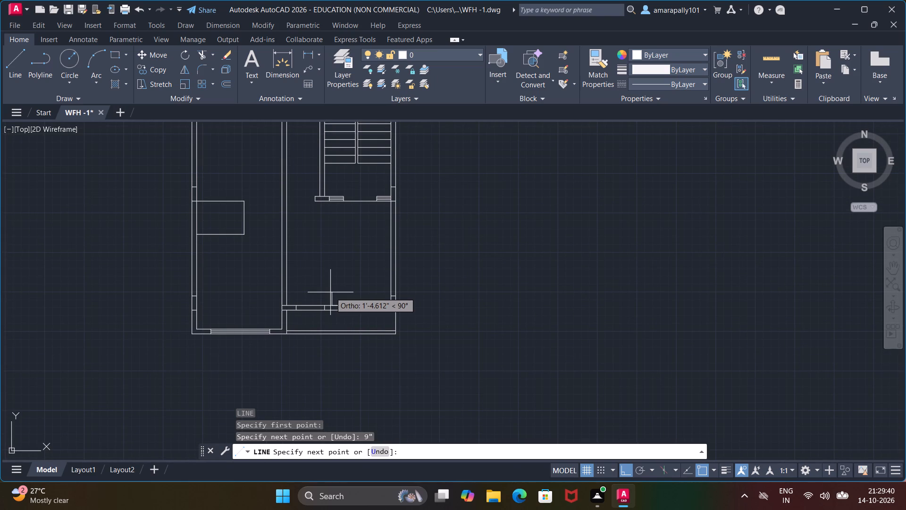
pyautogui.write("2'")
pyautogui.press('Return')
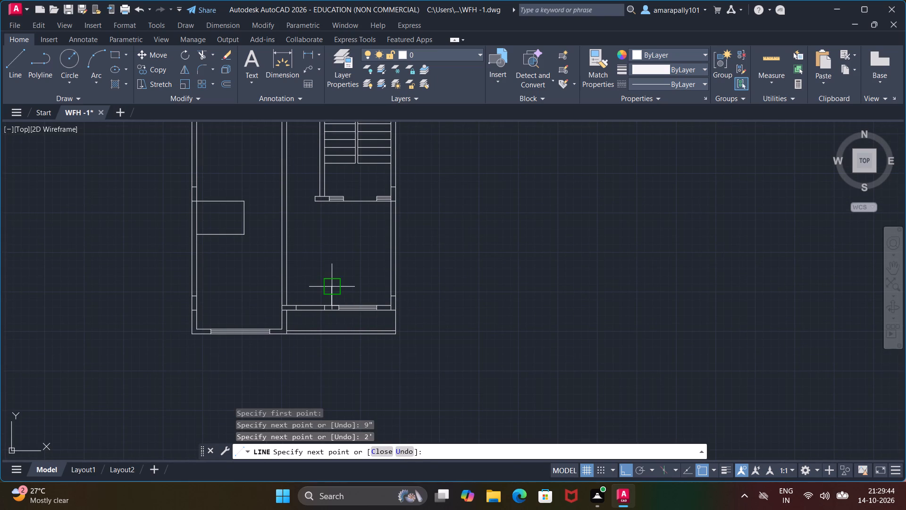
pyautogui.scroll(2, 383, 282)
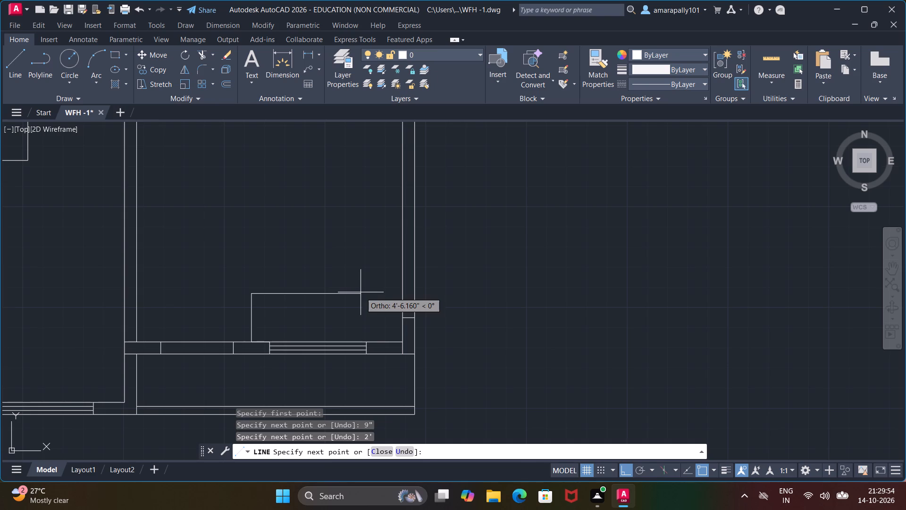
pyautogui.write("4'")
pyautogui.press('Return')
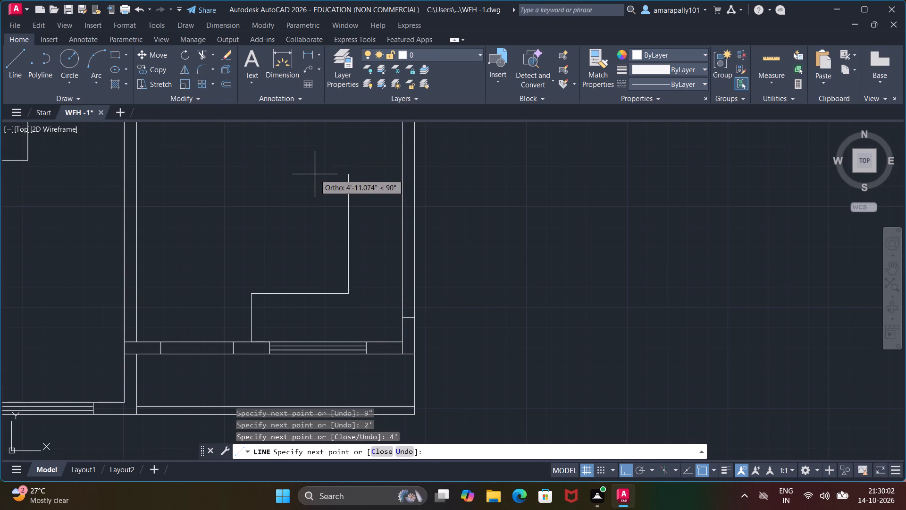
pyautogui.press('Escape')
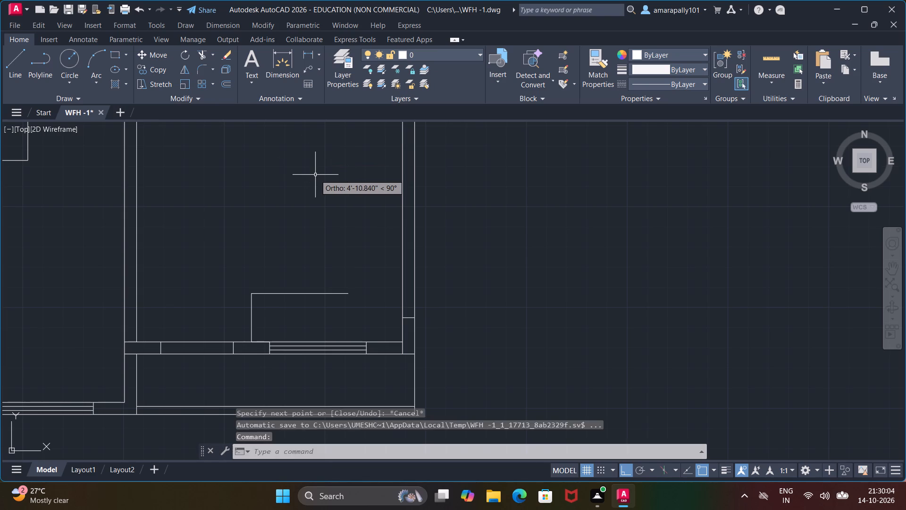
pyautogui.press('Escape')
pyautogui.press('Escape')
pyautogui.press('Escape')
pyautogui.press('Escape')
pyautogui.press('Escape')
pyautogui.press('Escape')
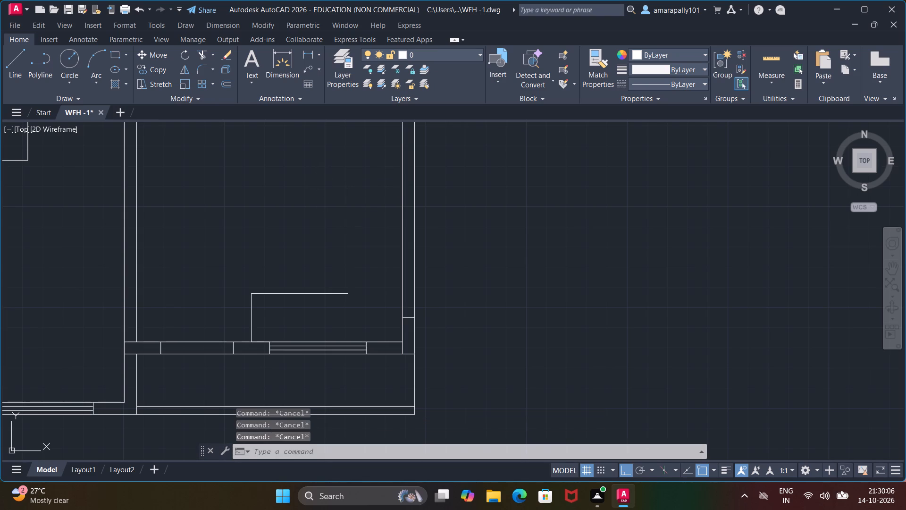
pyautogui.press('Escape')
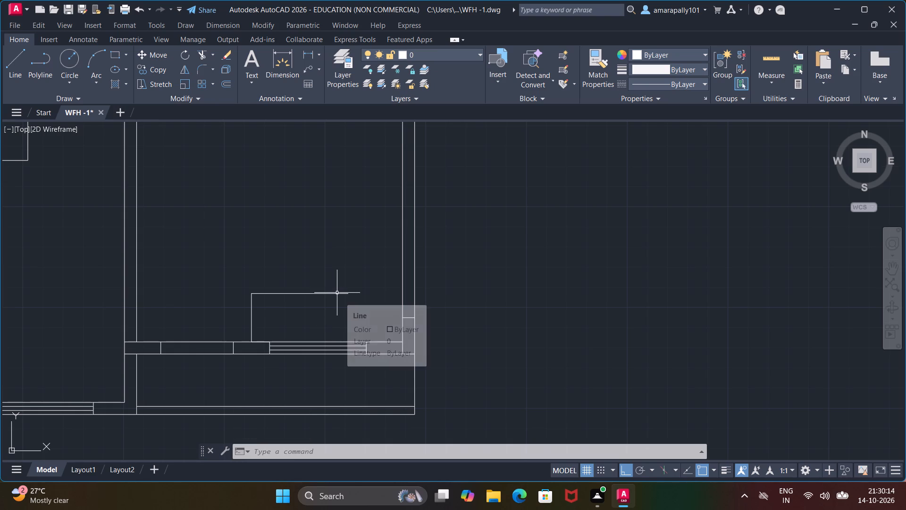
# Copy the outline's 2' vertical line from its lower end to the corner where the cross wall meets the right wall's inner face.
pyautogui.click(252, 320)
pyautogui.rightClick(251, 321)
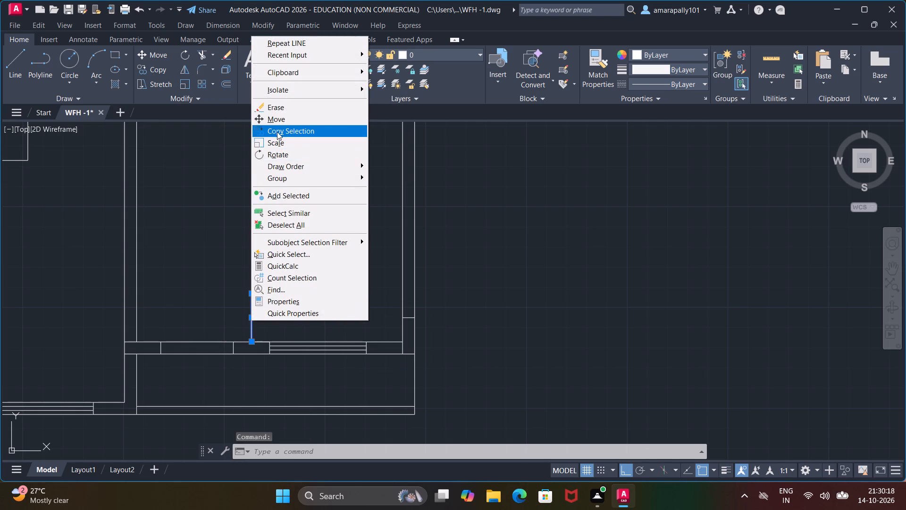
pyautogui.click(277, 131)
pyautogui.click(249, 344)
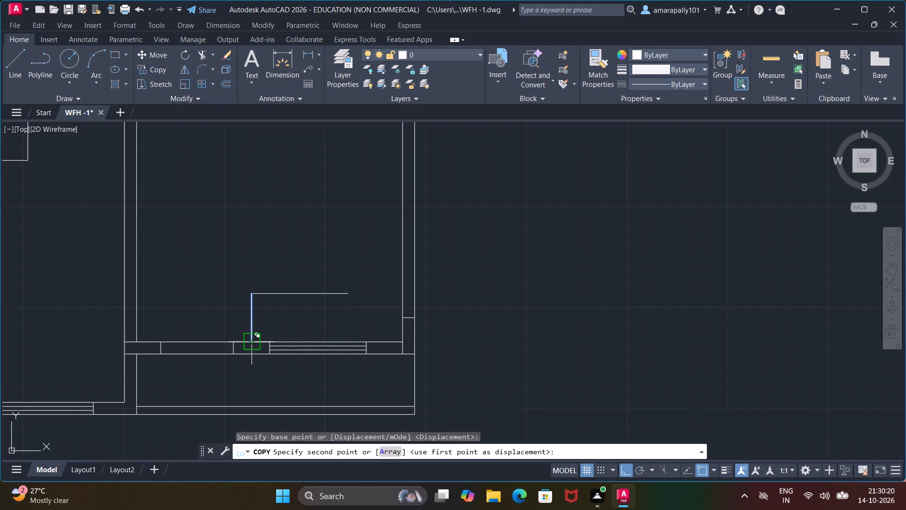
pyautogui.click(404, 339)
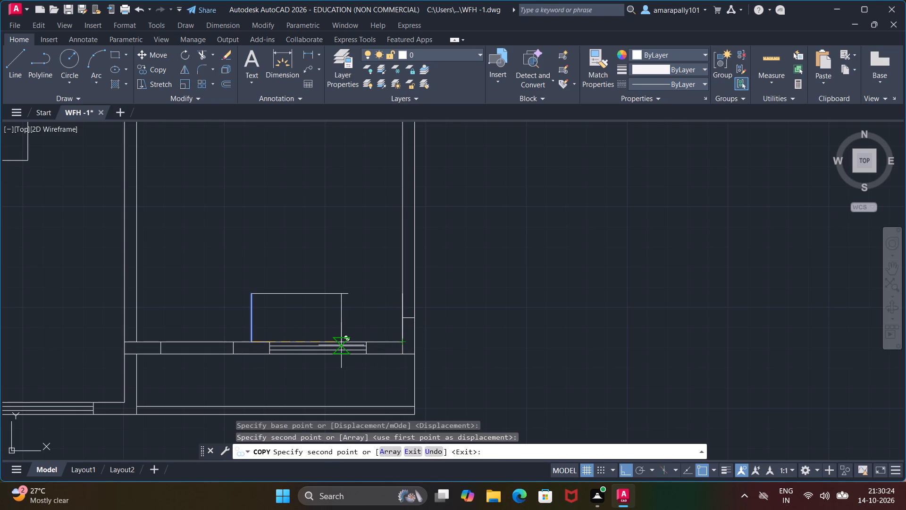
pyautogui.press('Escape')
pyautogui.press('Escape')
pyautogui.press('Escape')
pyautogui.press('Escape')
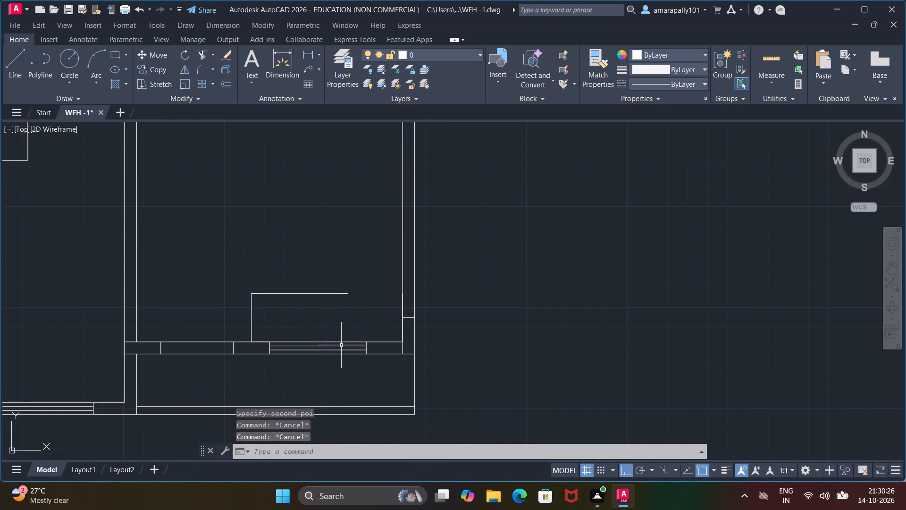
pyautogui.press('Escape')
# Move the copied vertical line 2' leftward from the right wall's inner face along the cross wall.
pyautogui.click(402, 323)
pyautogui.rightClick(343, 340)
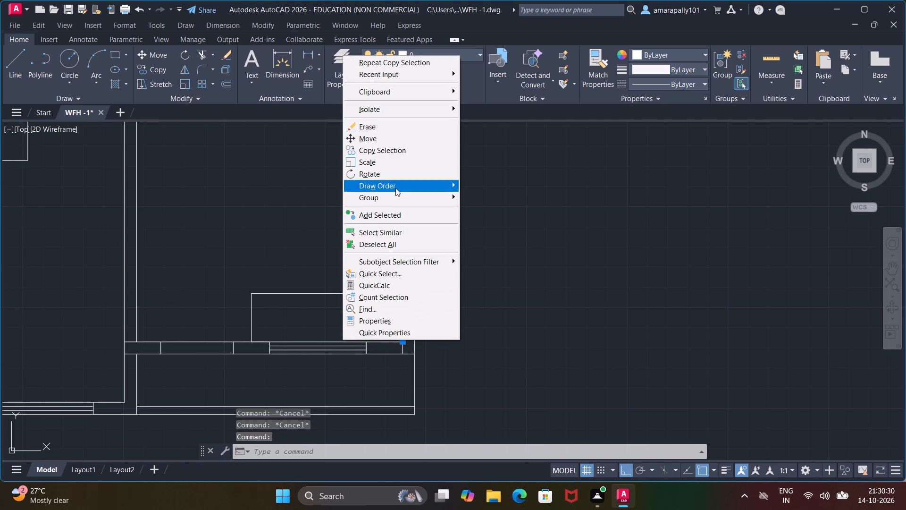
pyautogui.click(391, 140)
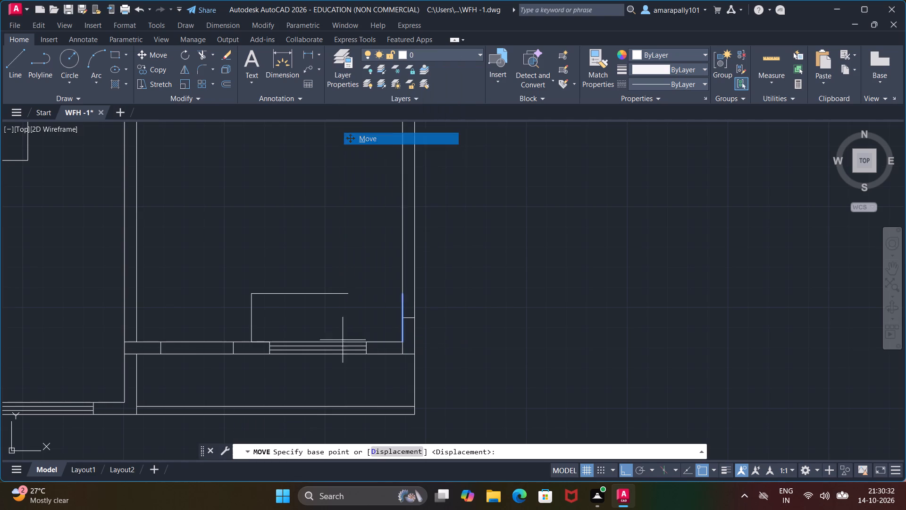
pyautogui.click(397, 340)
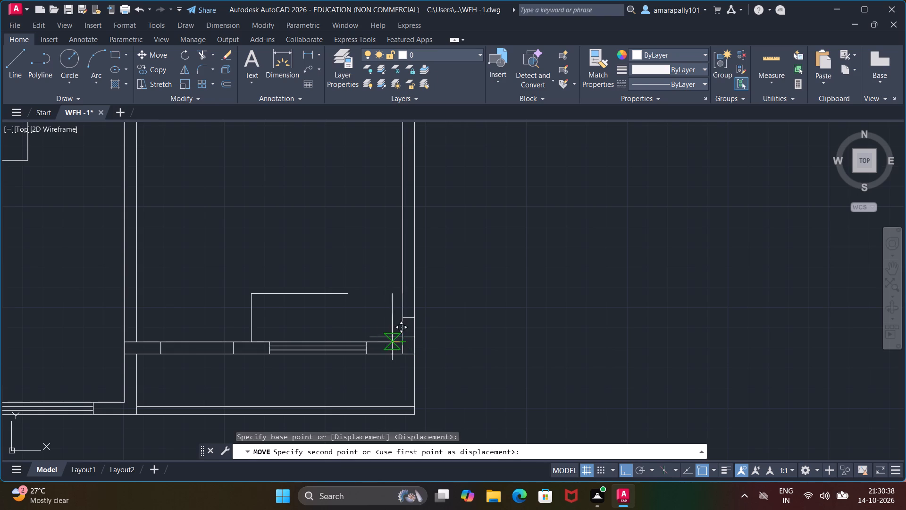
pyautogui.write("2'")
pyautogui.press('Return')
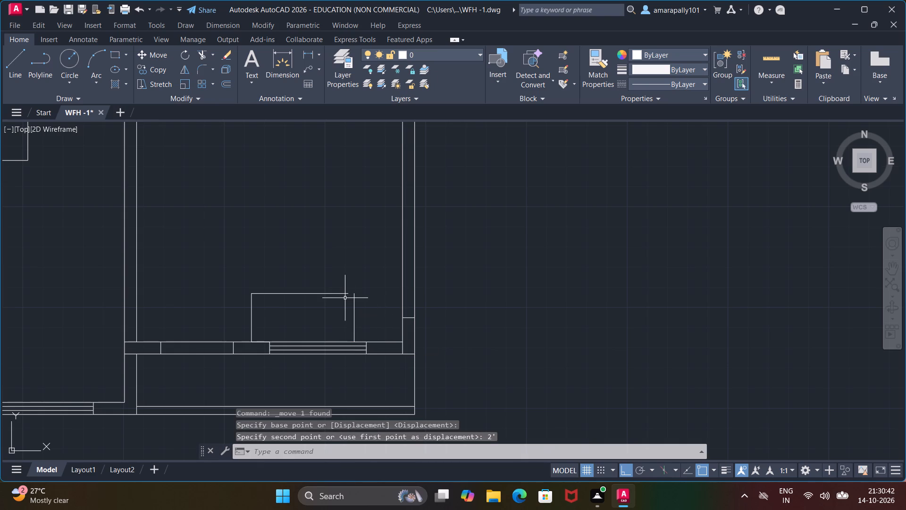
pyautogui.press('Escape')
pyautogui.press('Escape')
# Stretch the right end of the outline's horizontal line to the top of the moved vertical line.
pyautogui.scroll(4, 345, 298)
pyautogui.press('Escape')
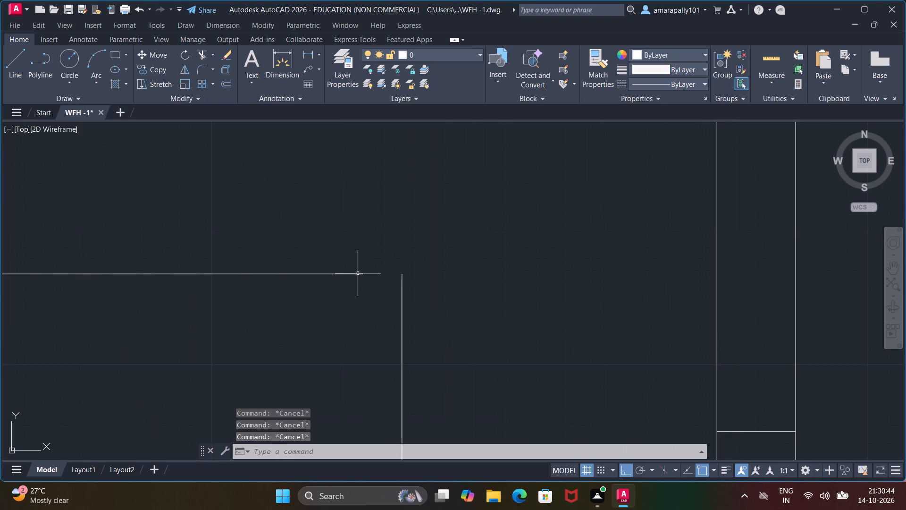
pyautogui.click(358, 274)
pyautogui.click(364, 273)
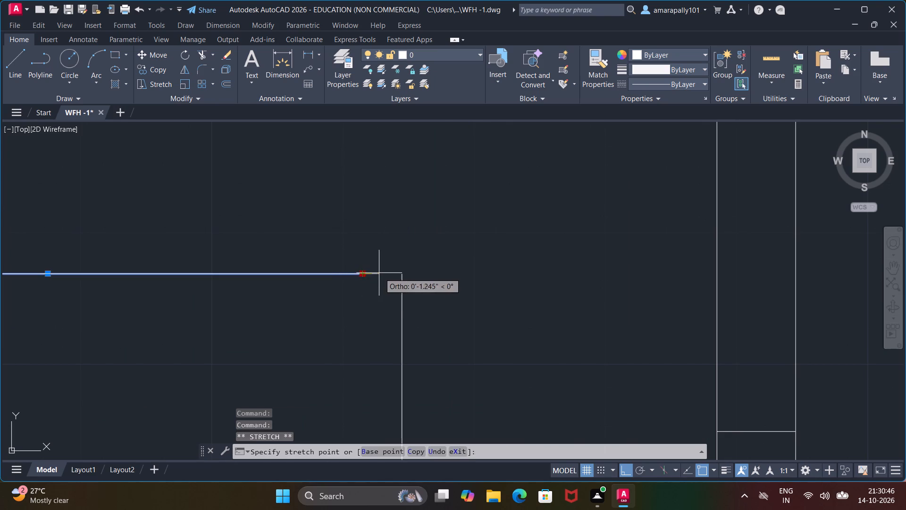
pyautogui.click(399, 274)
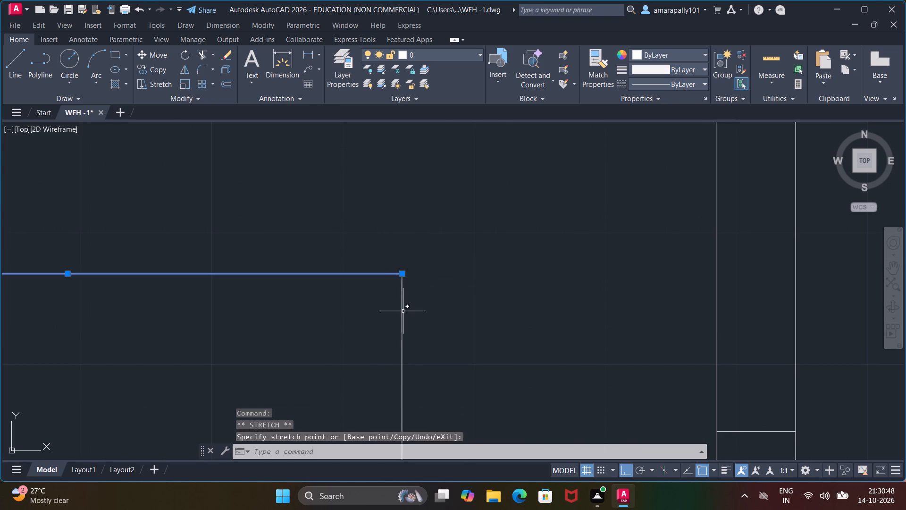
pyautogui.click(403, 312)
pyautogui.scroll(-2, 397, 346)
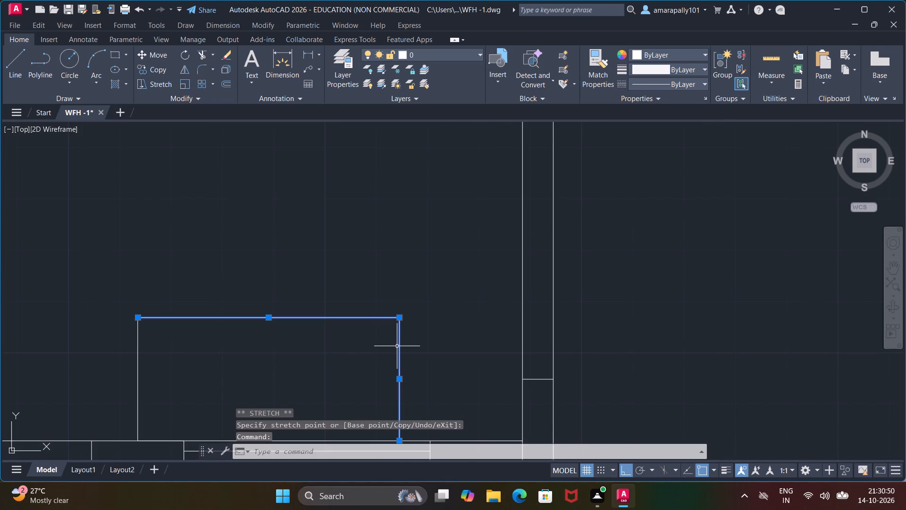
pyautogui.press('Escape')
# Move the outline's right vertical line up so its lower end sits on the corner of the horizontal line.
pyautogui.moveTo(396, 382); pyautogui.dragTo(379, 270, button='middle')
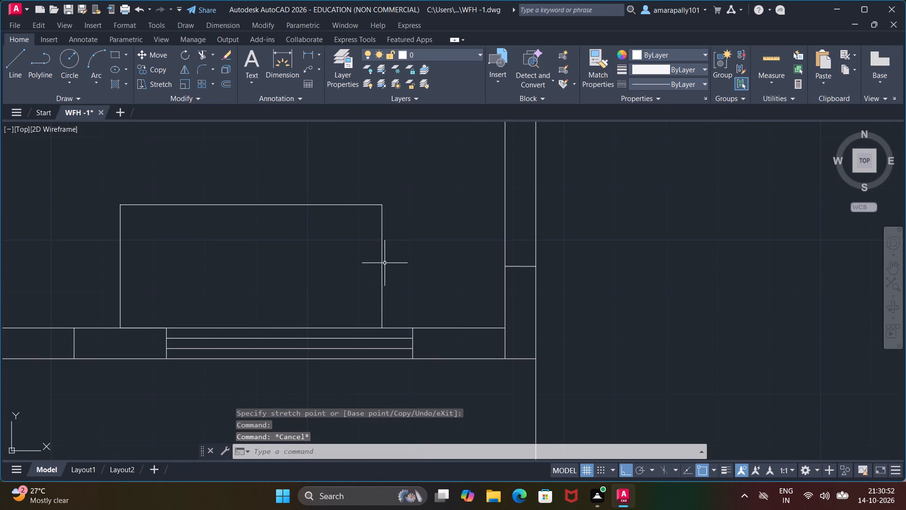
pyautogui.click(382, 282)
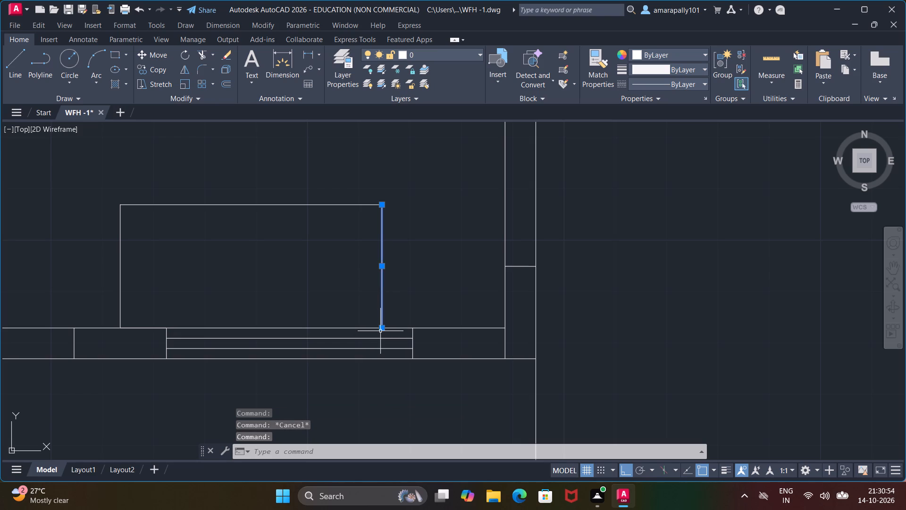
pyautogui.rightClick(380, 331)
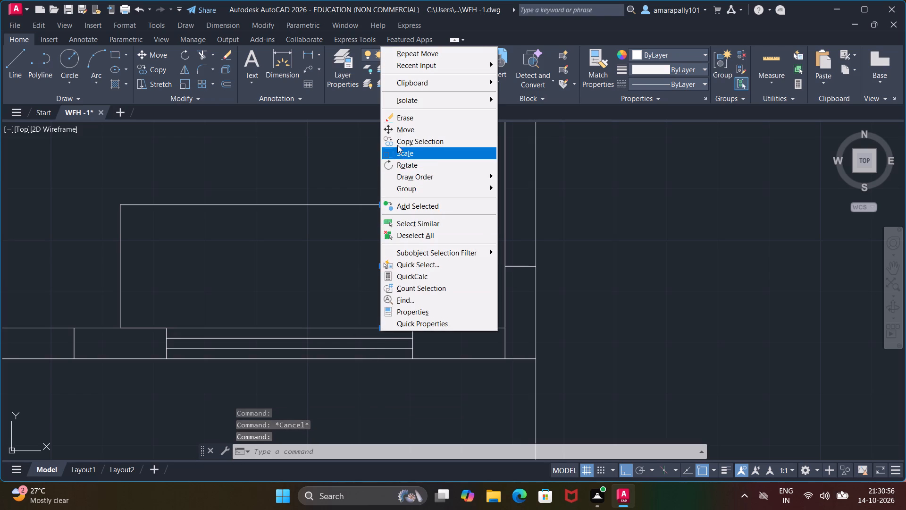
pyautogui.click(400, 132)
pyautogui.moveTo(381, 329); pyautogui.dragTo(380, 323)
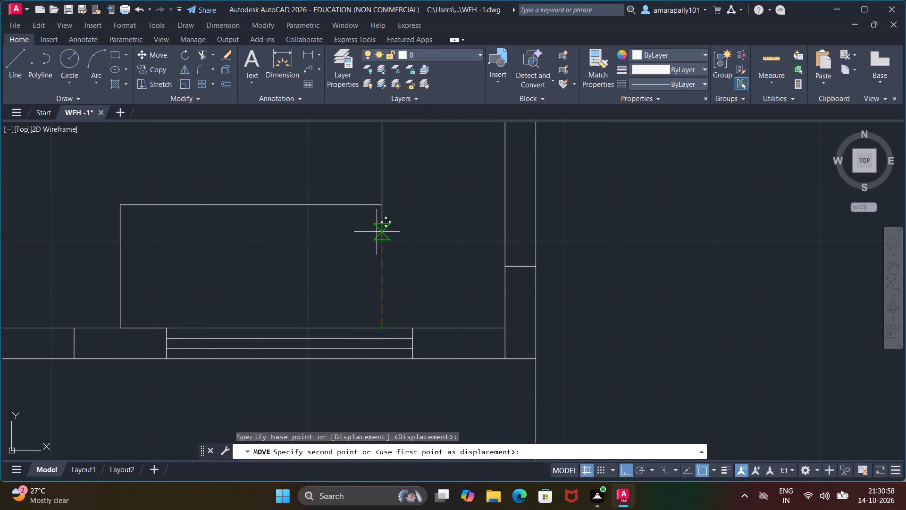
pyautogui.click(382, 207)
pyautogui.scroll(-5, 429, 267)
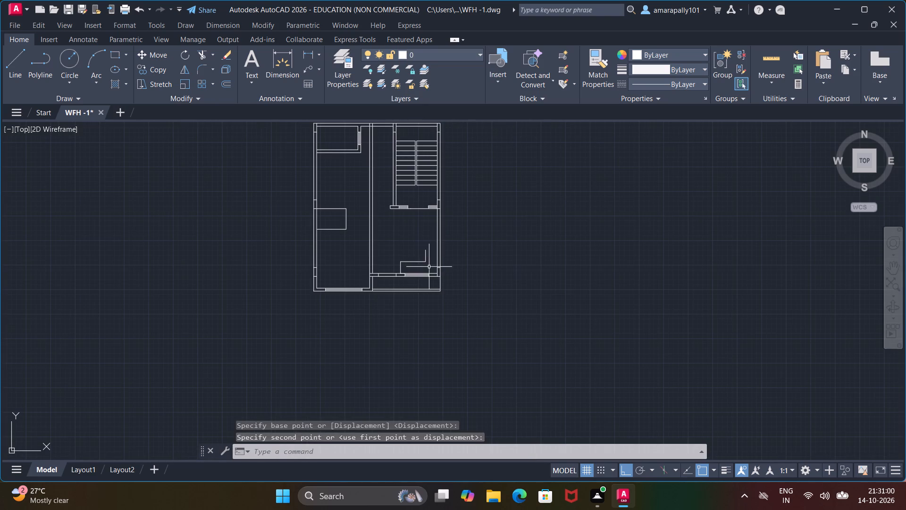
pyautogui.press('Escape')
pyautogui.press('Escape')
pyautogui.press('Escape')
pyautogui.press('Escape')
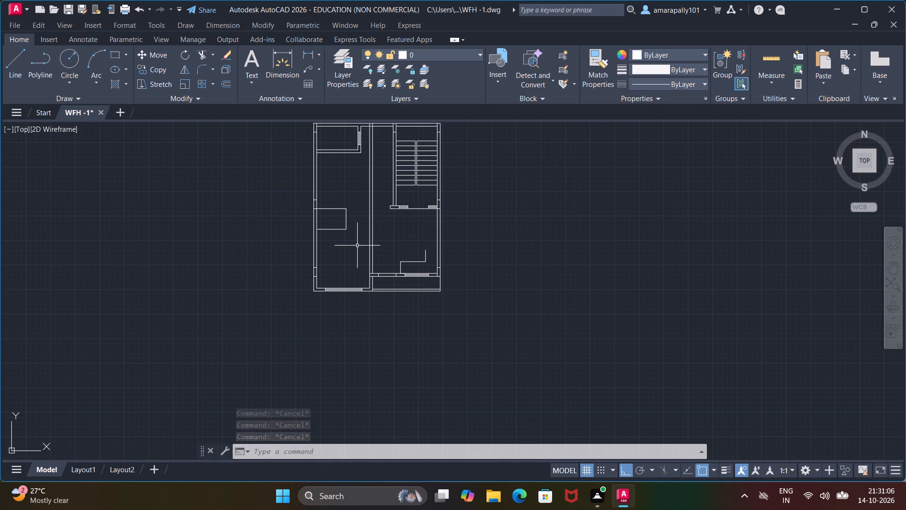
# Offset the lower edge of the rectangle on the left room's outer wall 6" downward.
pyautogui.scroll(-1, 258, 214)
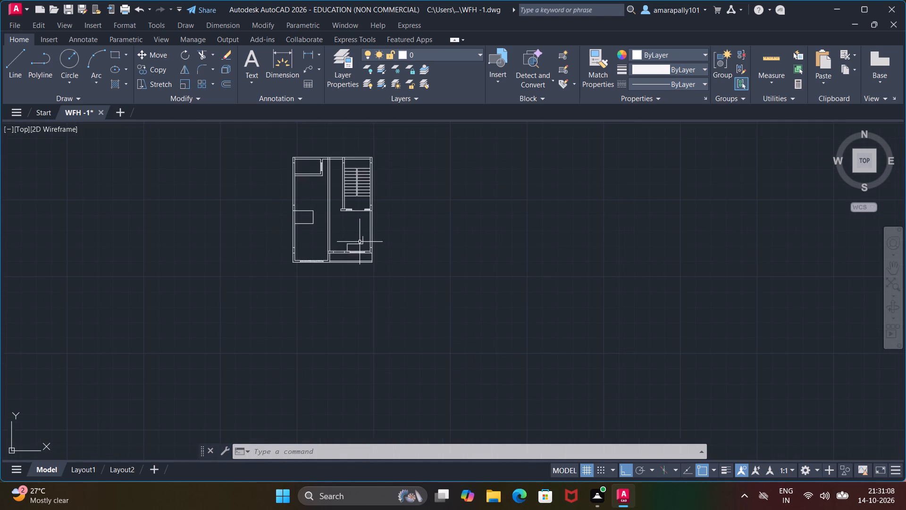
pyautogui.scroll(3, 362, 242)
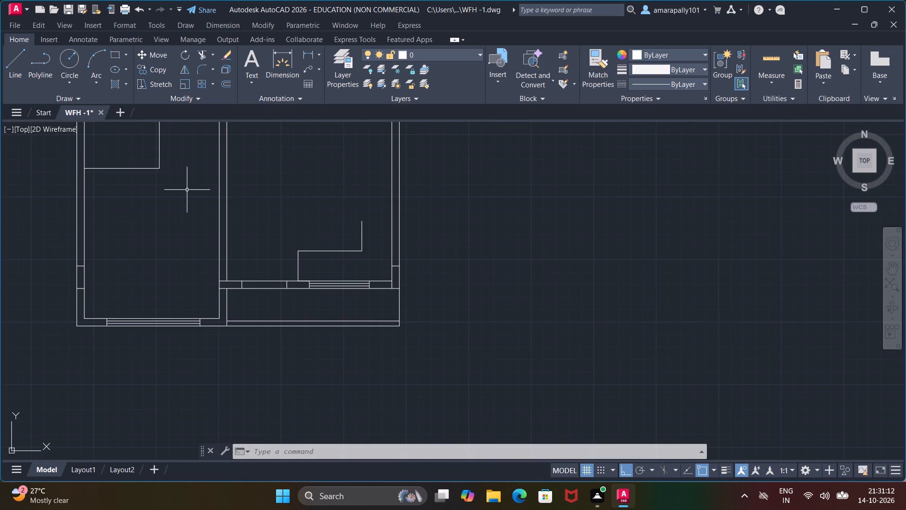
pyautogui.press('o')
pyautogui.press('Return')
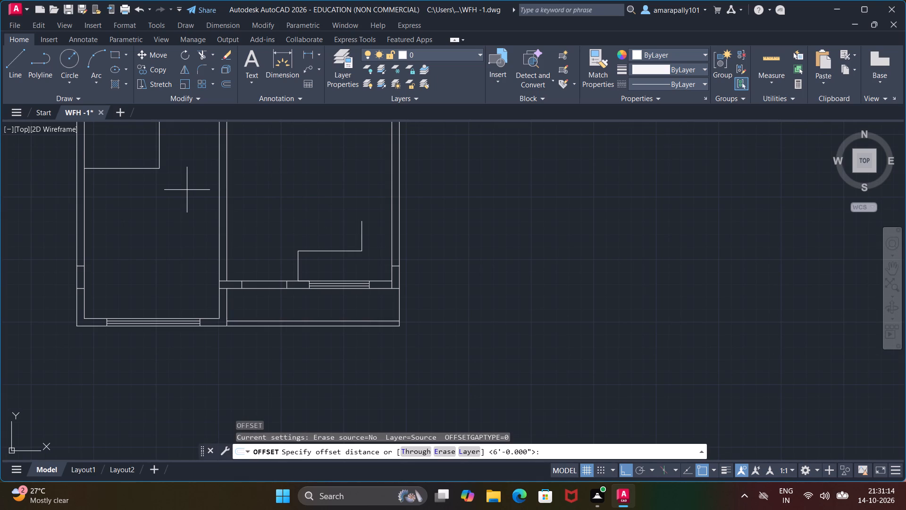
pyautogui.click(126, 168)
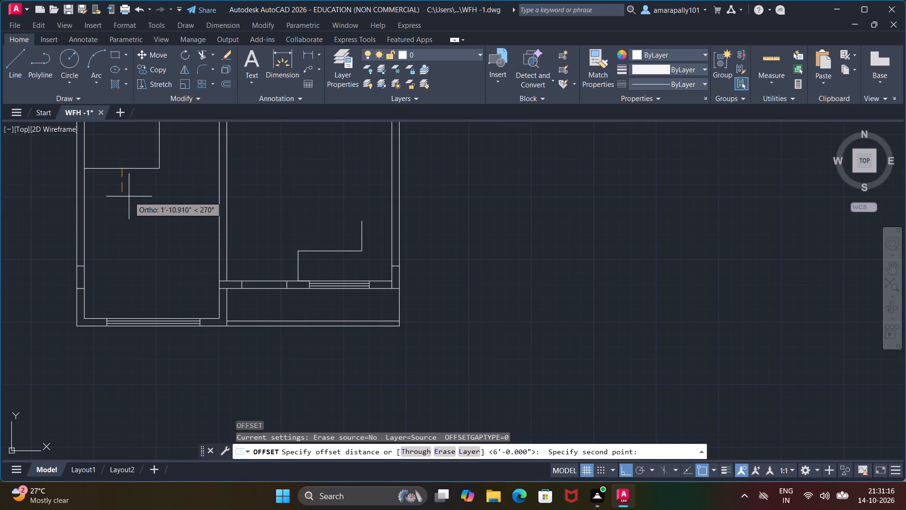
pyautogui.write('6"')
pyautogui.press('Return')
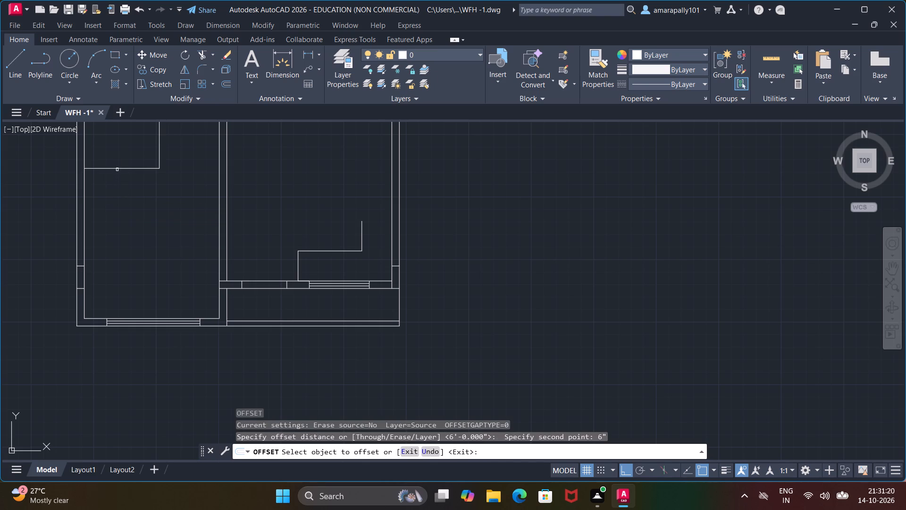
pyautogui.click(117, 170)
pyautogui.click(117, 187)
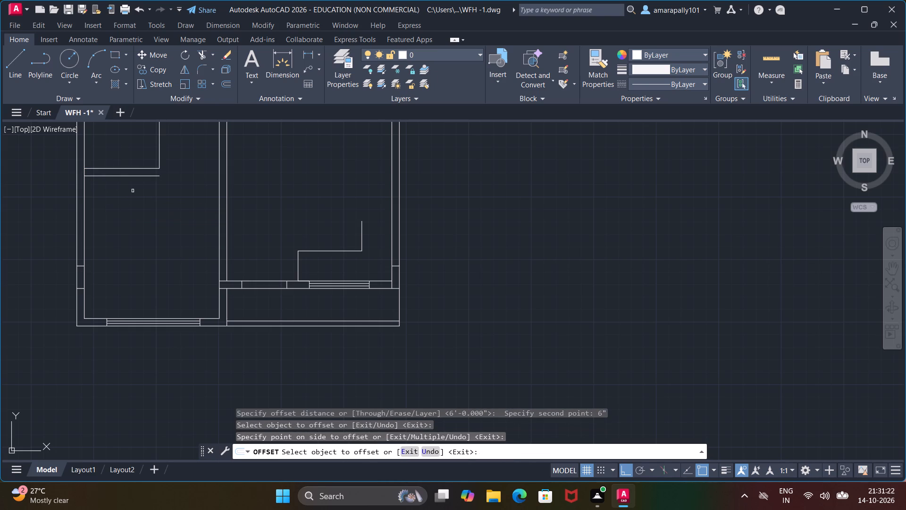
pyautogui.press('Escape')
pyautogui.press('Escape')
pyautogui.press('Escape')
pyautogui.press('Escape')
pyautogui.press('Escape')
pyautogui.press('Escape')
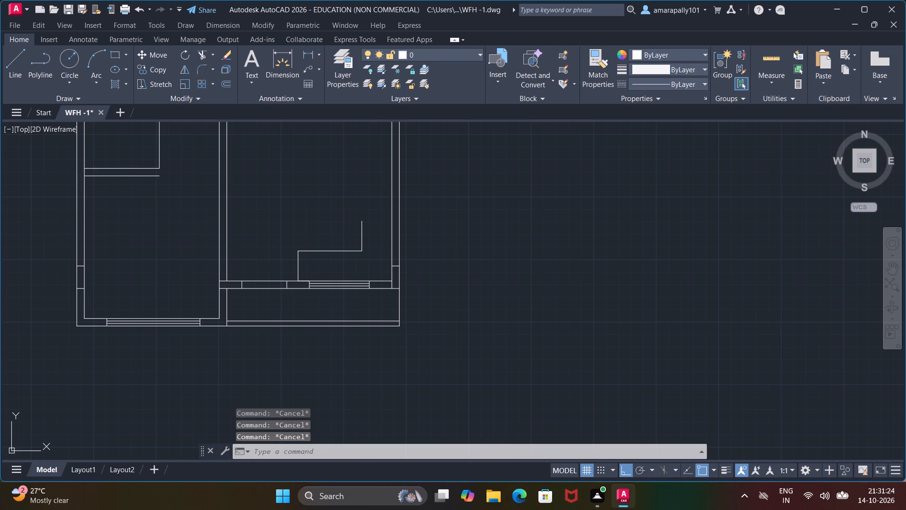
# Stretch the upper end of the raised vertical line about 3'-1" further up into the right room.
pyautogui.click(361, 240)
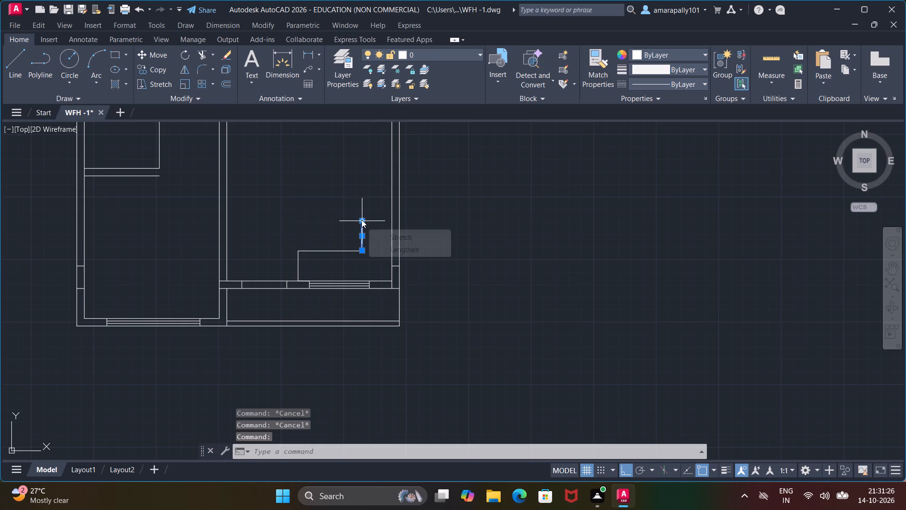
pyautogui.click(361, 220)
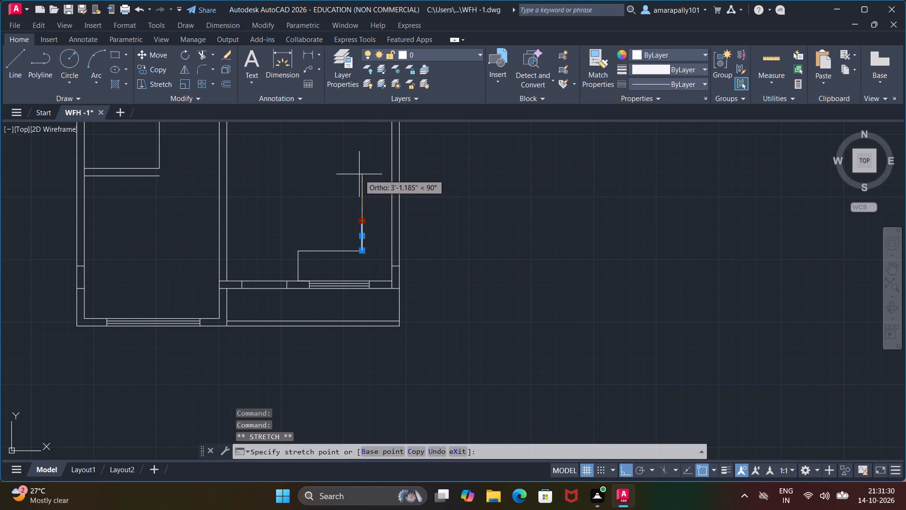
pyautogui.click(359, 174)
pyautogui.press('Escape')
# Stretch the right end of the 6" offset line across the plan to the lengthened vertical line in the right room.
pyautogui.scroll(3, 295, 200)
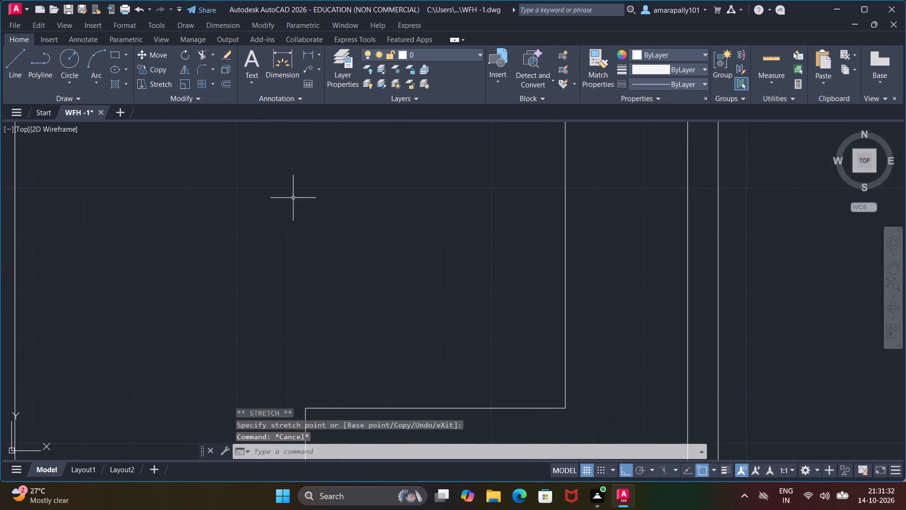
pyautogui.moveTo(286, 194); pyautogui.dragTo(390, 415, button='middle')
pyautogui.scroll(-3, 370, 383)
pyautogui.moveTo(384, 369); pyautogui.dragTo(390, 363, button='middle')
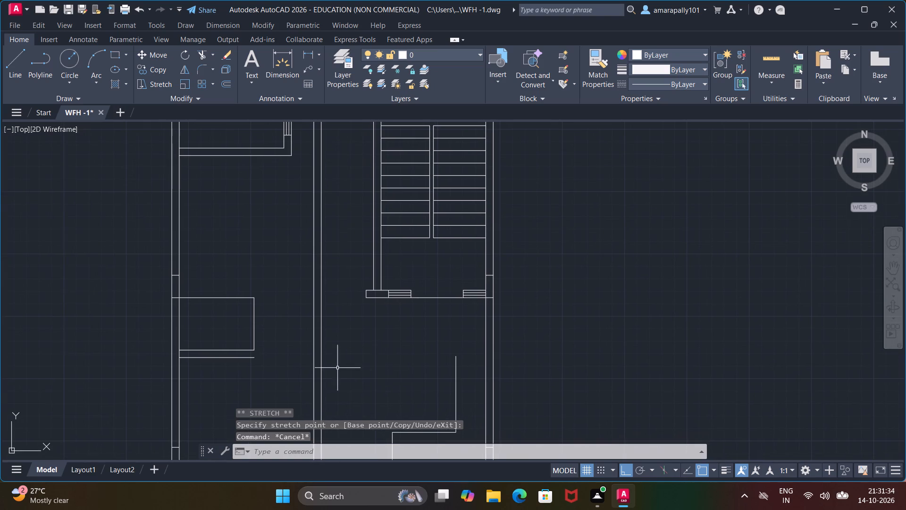
pyautogui.click(247, 359)
pyautogui.click(255, 359)
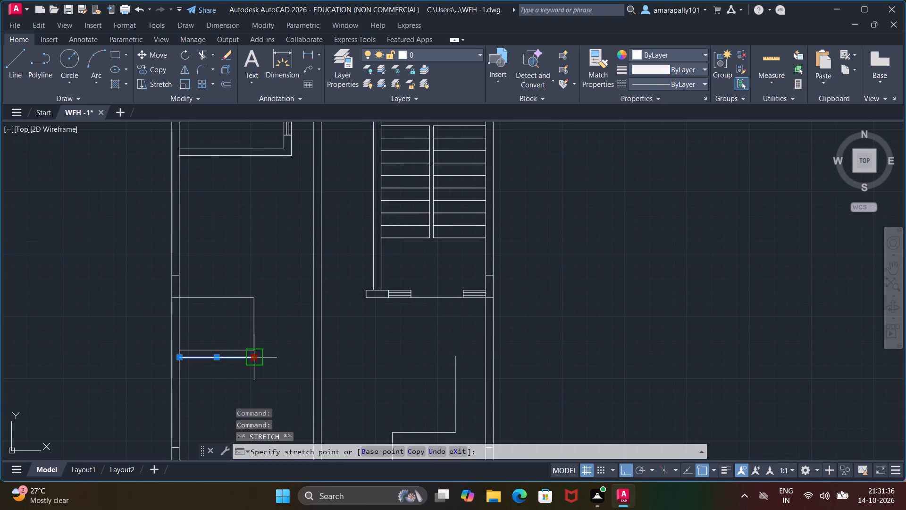
pyautogui.scroll(4, 469, 357)
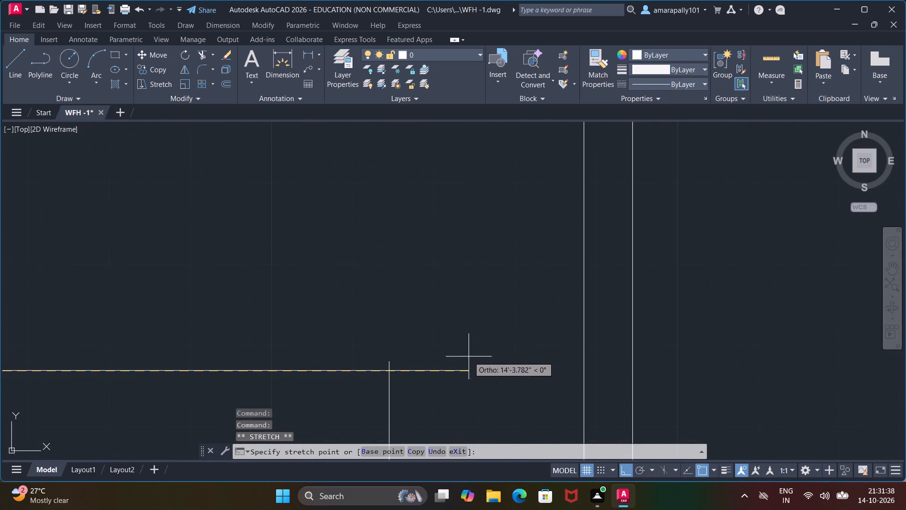
pyautogui.click(388, 377)
pyautogui.scroll(4, 385, 359)
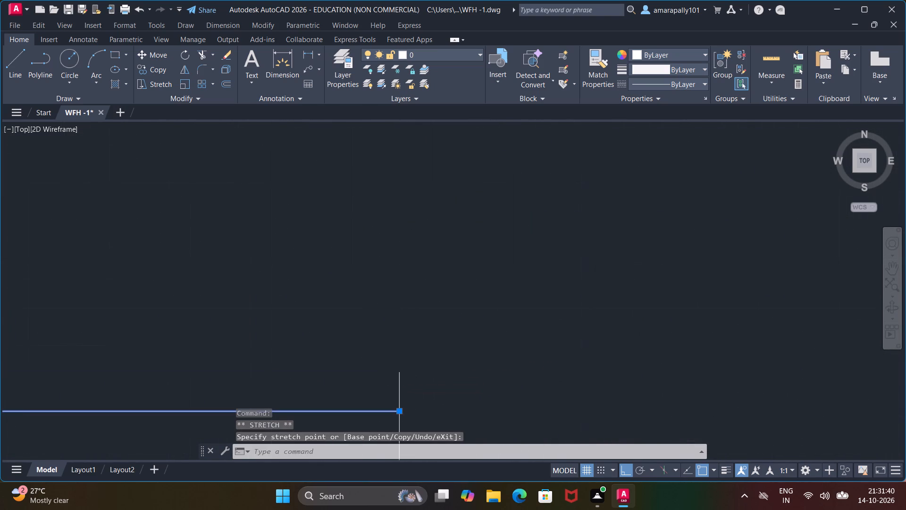
pyautogui.moveTo(398, 381); pyautogui.dragTo(383, 281, button='middle')
pyautogui.press('Escape')
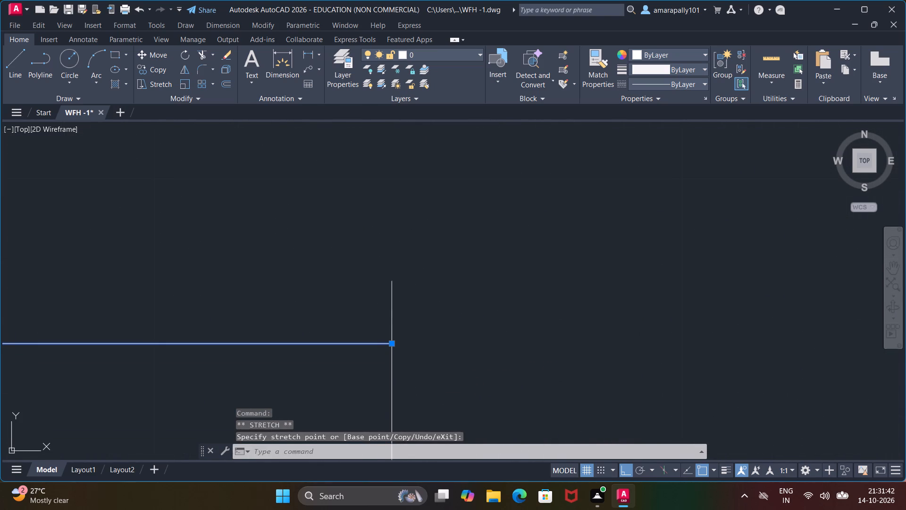
# Shorten the right room's vertical line by bringing its upper end down to the right end of the horizontal line.
pyautogui.click(390, 297)
pyautogui.click(393, 292)
pyautogui.click(393, 292)
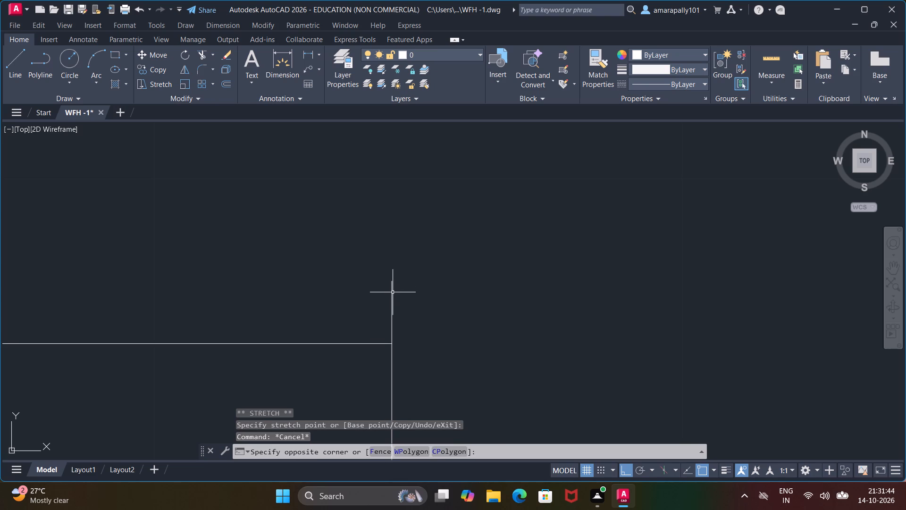
pyautogui.click(392, 288)
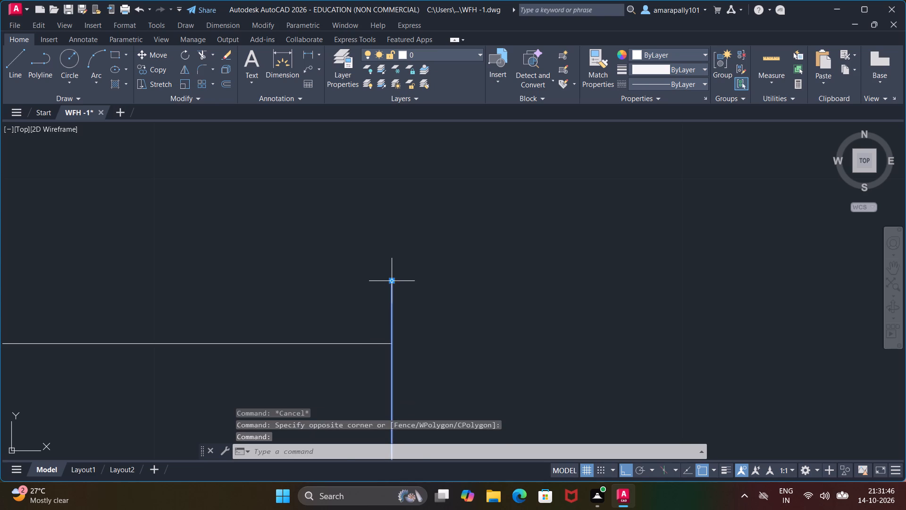
pyautogui.click(391, 280)
pyautogui.click(394, 341)
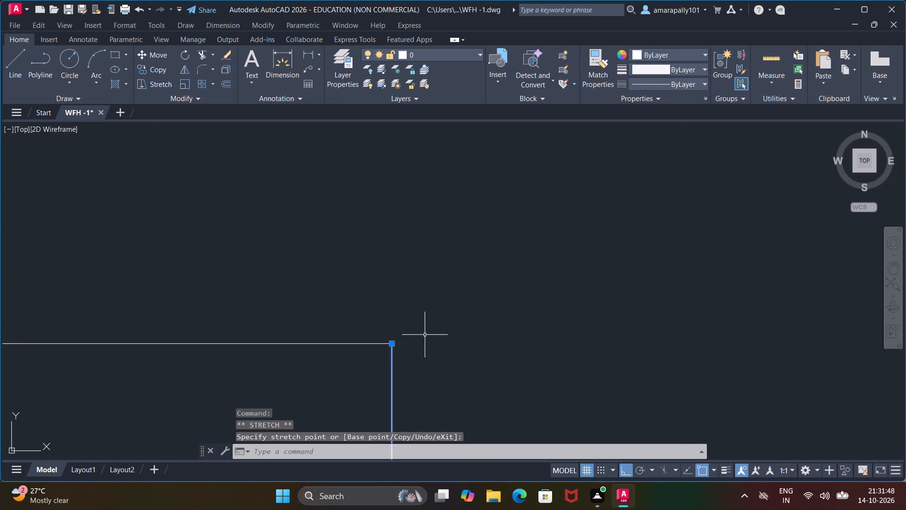
pyautogui.scroll(-6, 429, 332)
pyautogui.press('Escape')
pyautogui.press('Escape')
pyautogui.scroll(-3, 467, 353)
pyautogui.press('Escape')
pyautogui.press('Escape')
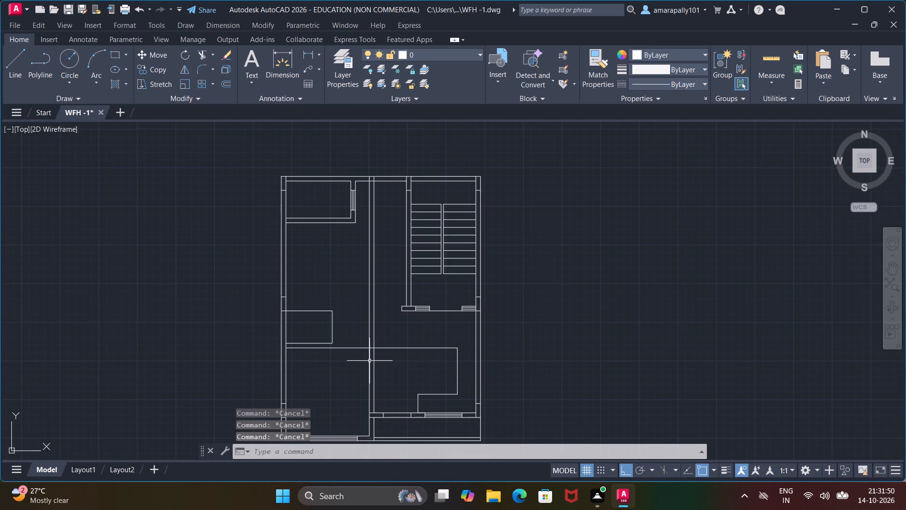
# Pull the right end of the long horizontal line back to below the lower-right corner of the left room's rectangle.
pyautogui.click(380, 348)
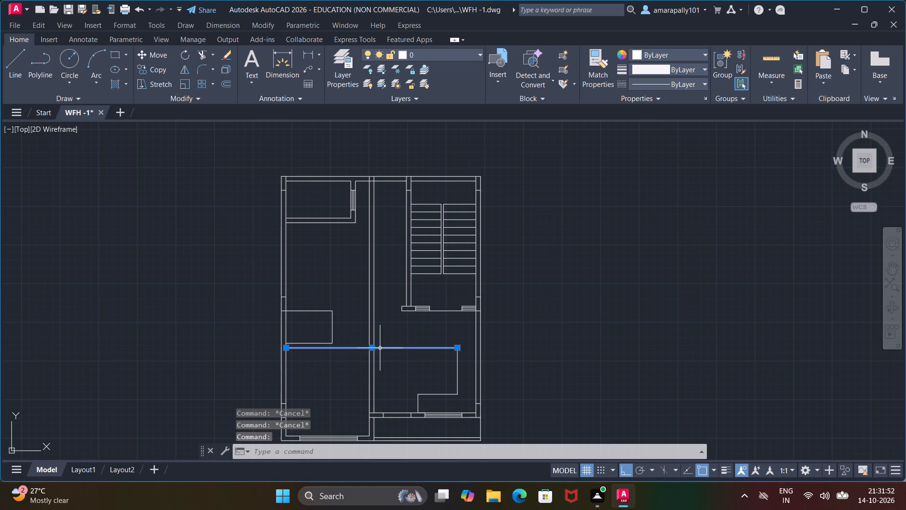
pyautogui.click(458, 349)
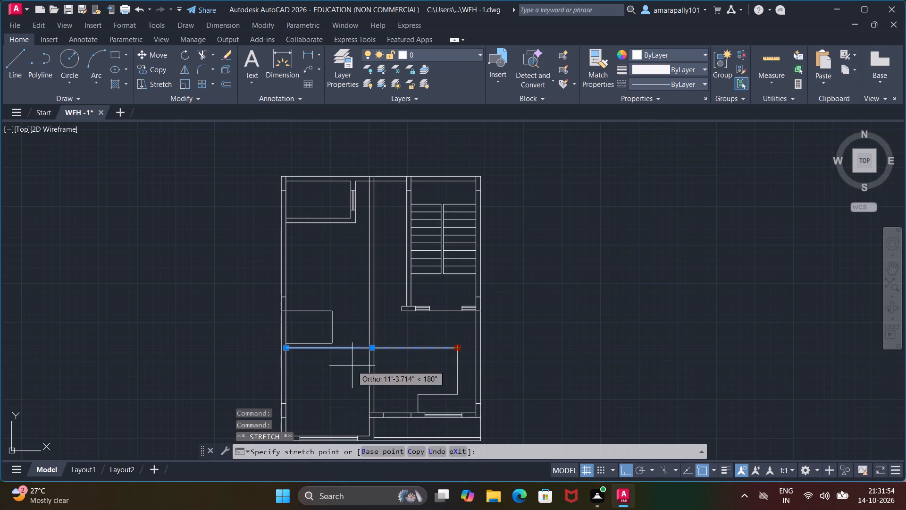
pyautogui.scroll(4, 338, 354)
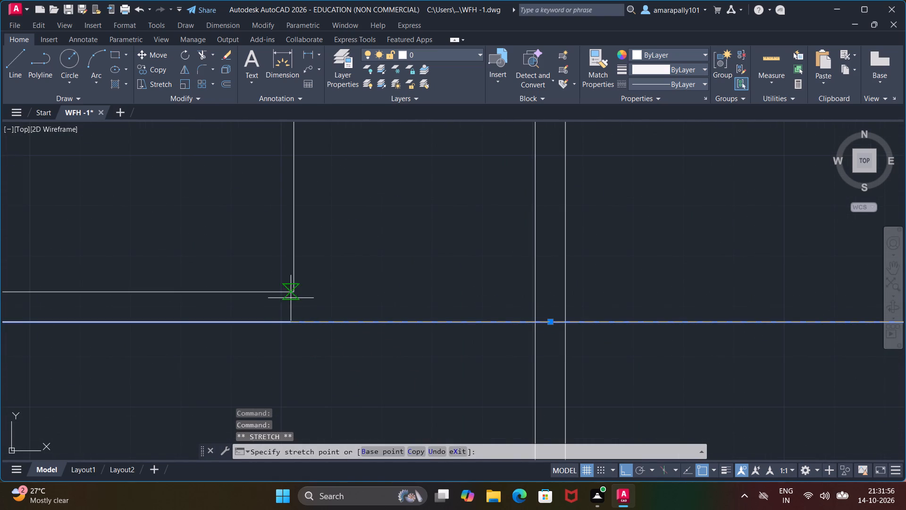
pyautogui.click(293, 323)
pyautogui.scroll(1, 337, 306)
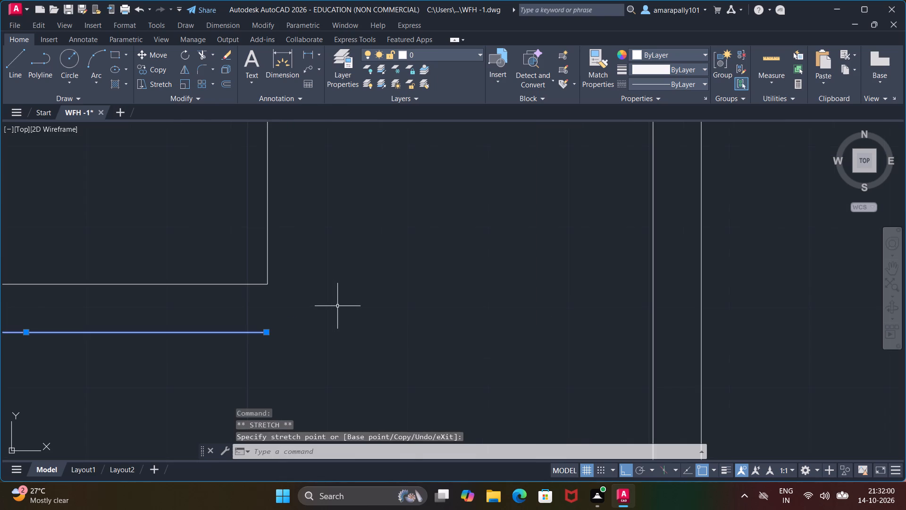
pyautogui.scroll(-3, 337, 306)
pyautogui.press('Escape')
pyautogui.press('Escape')
pyautogui.press('Escape')
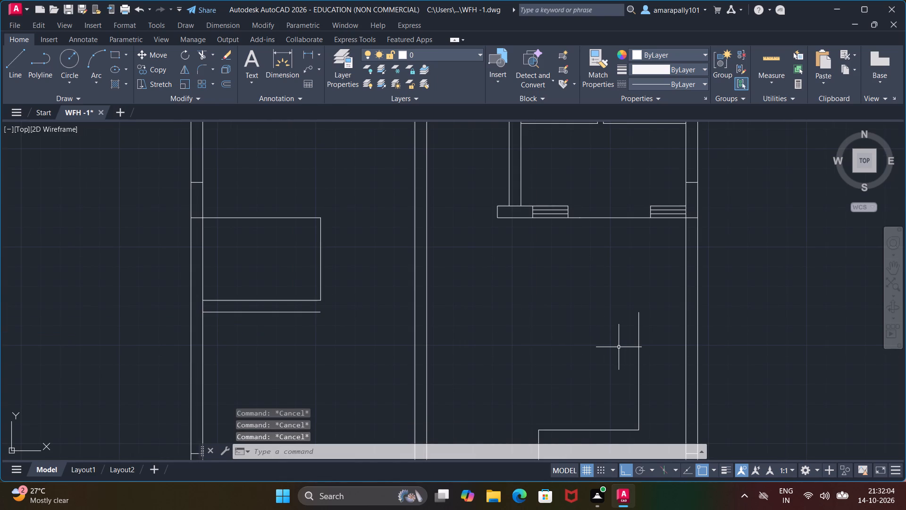
# Draw a horizontal line from the top of the stepped outline's vertical line to the right outer wall's inner face.
pyautogui.press('l')
pyautogui.press('Return')
pyautogui.click(638, 316)
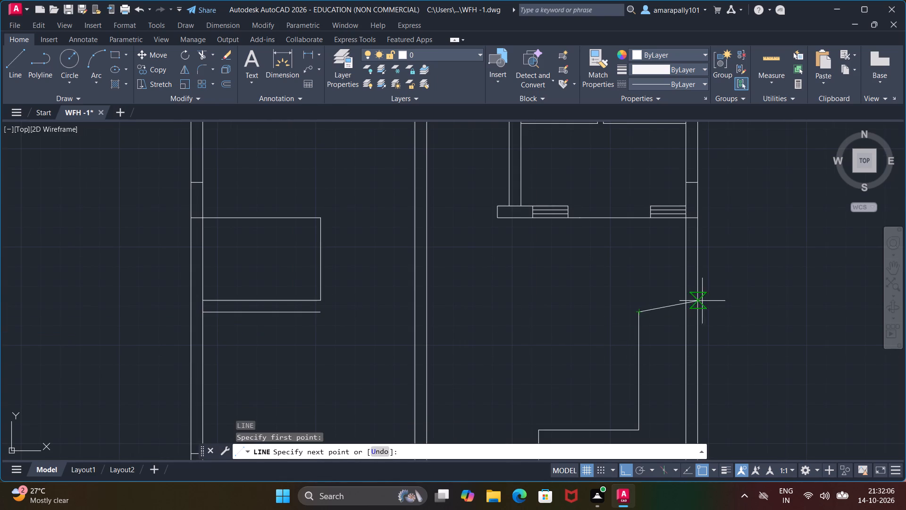
pyautogui.click(685, 306)
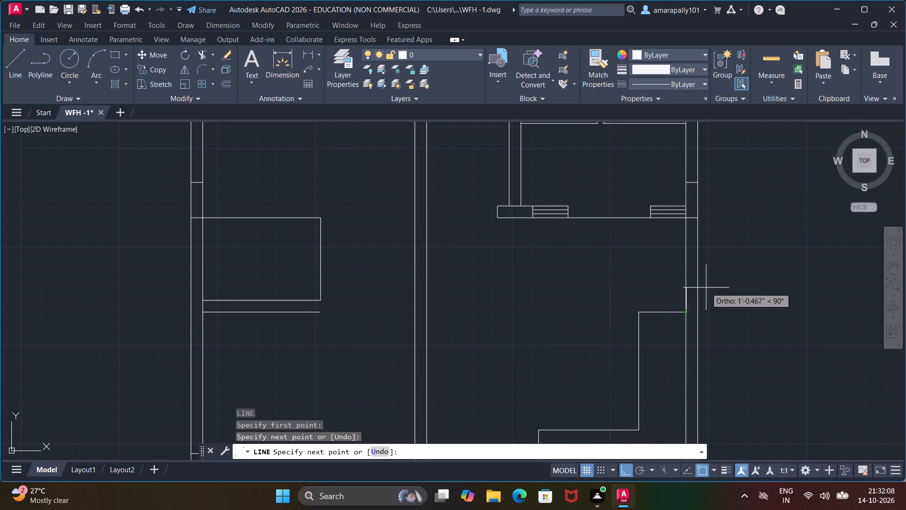
pyautogui.press('Escape')
pyautogui.press('Escape')
pyautogui.press('Escape')
pyautogui.press('Escape')
pyautogui.press('Escape')
pyautogui.press('Escape')
pyautogui.press('Escape')
pyautogui.press('Escape')
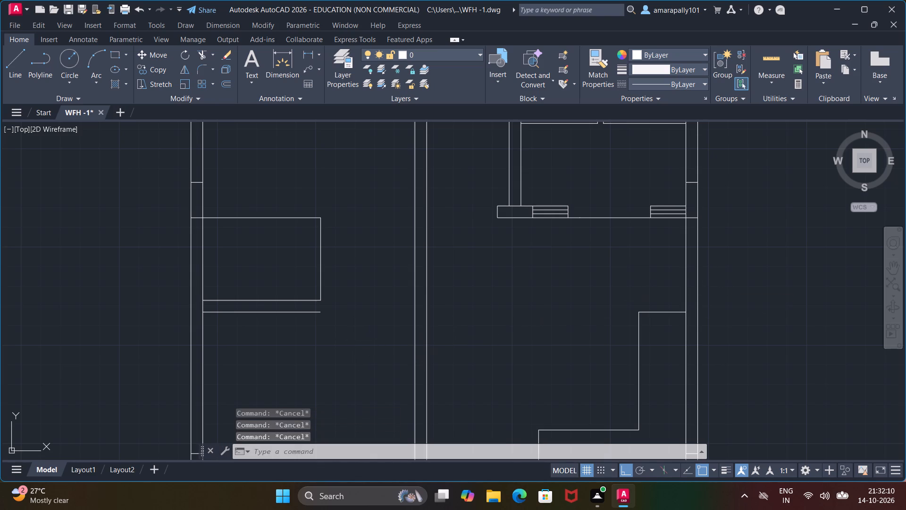
pyautogui.press('Escape')
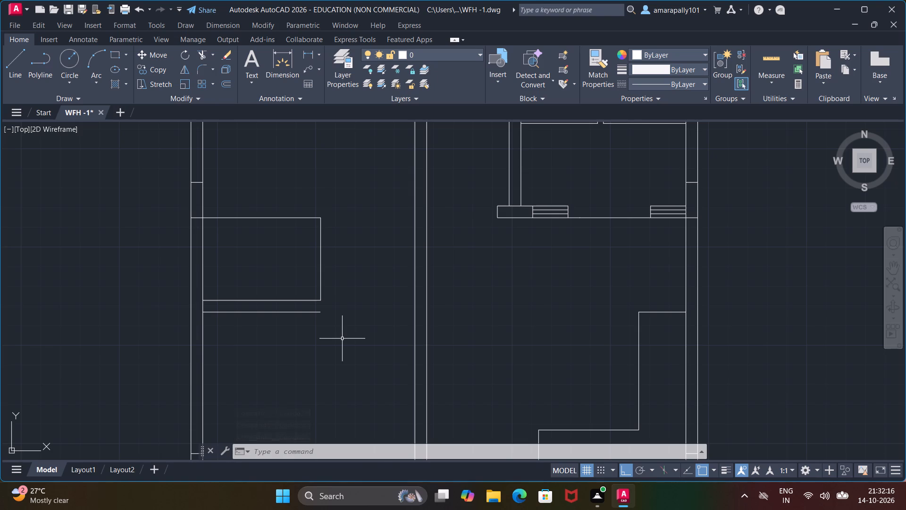
# Copy the right edge of the left room's rectangle to the right at distances of 6" and 4'6".
pyautogui.click(320, 274)
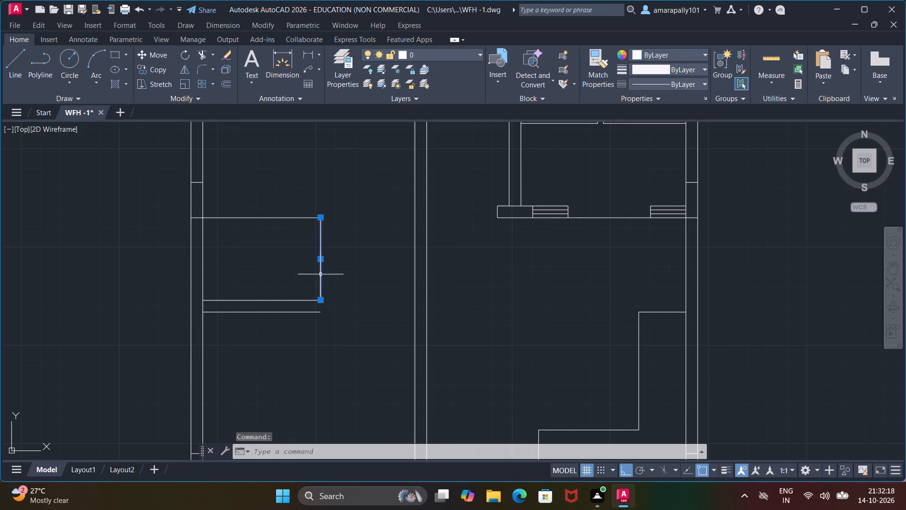
pyautogui.rightClick(320, 274)
pyautogui.click(364, 293)
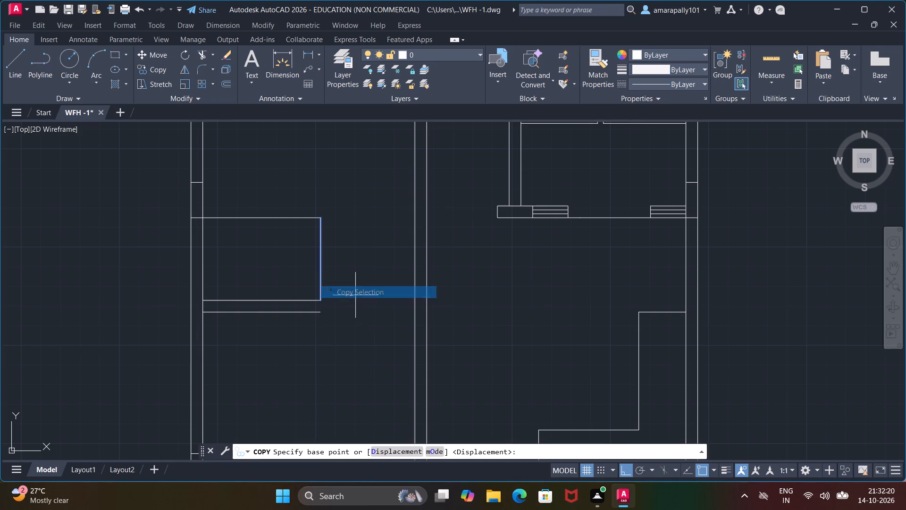
pyautogui.click(320, 297)
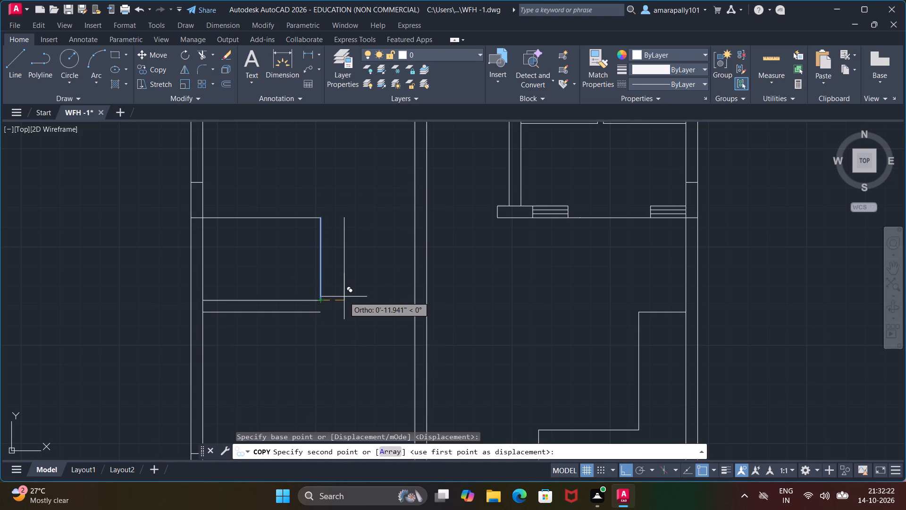
pyautogui.press('6')
pyautogui.hotkey('shift', '"')
pyautogui.press('Return')
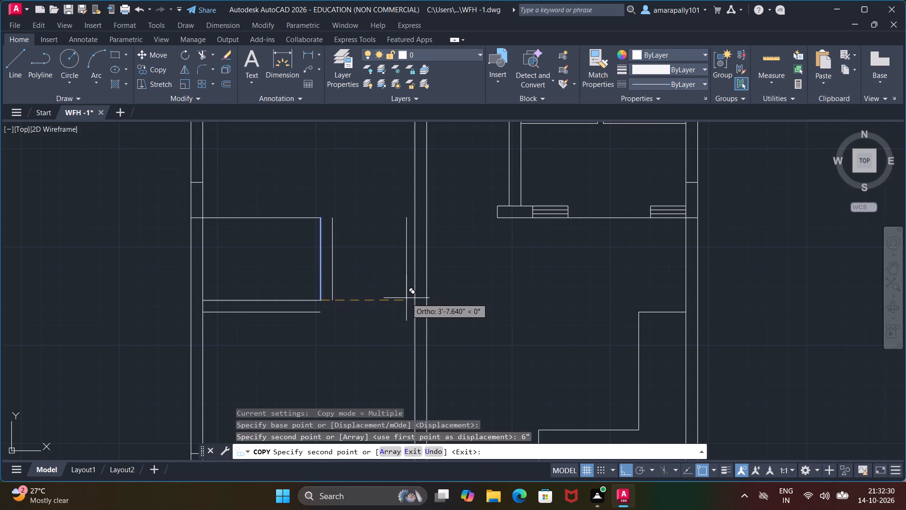
pyautogui.write("4'6")
pyautogui.hotkey('shift', '"')
pyautogui.press('Return')
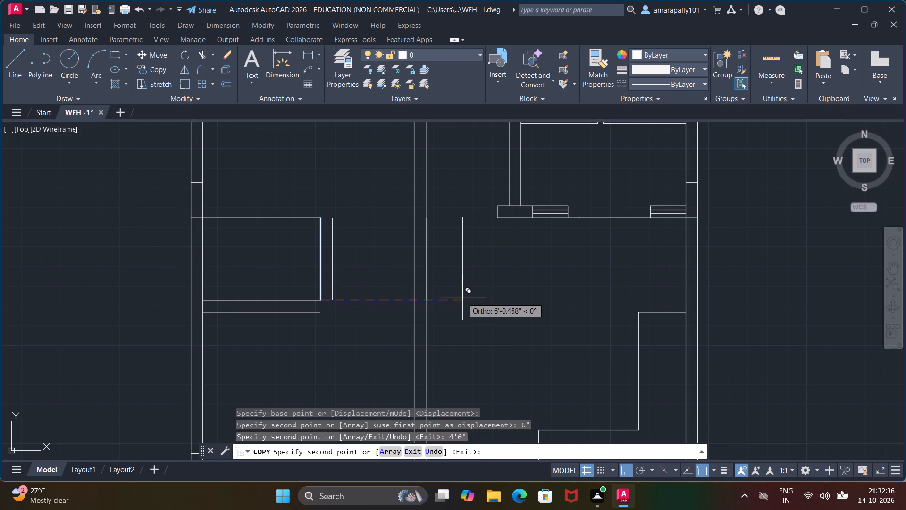
pyautogui.press('Escape')
pyautogui.press('Escape')
pyautogui.press('Escape')
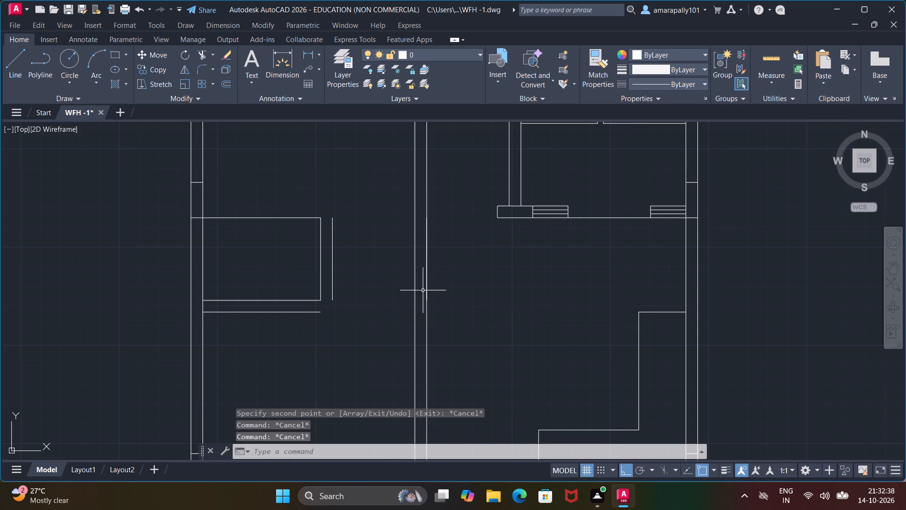
pyautogui.press('Escape')
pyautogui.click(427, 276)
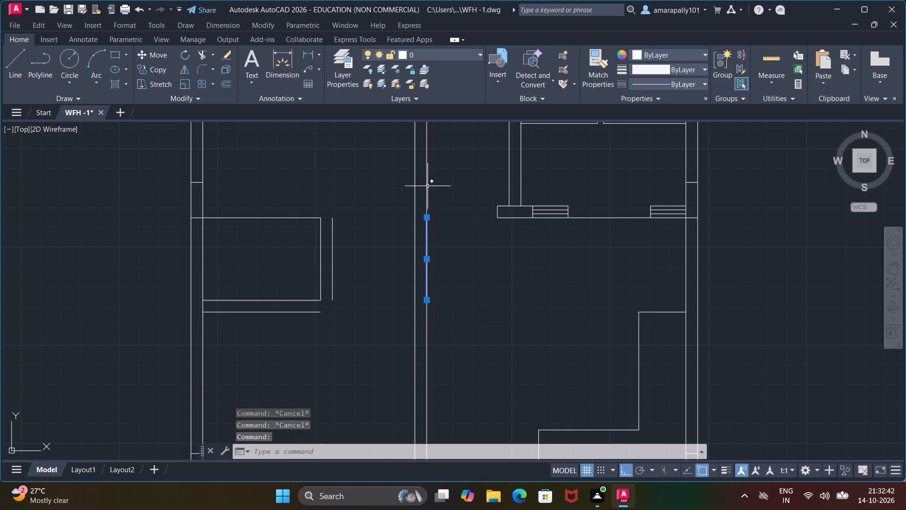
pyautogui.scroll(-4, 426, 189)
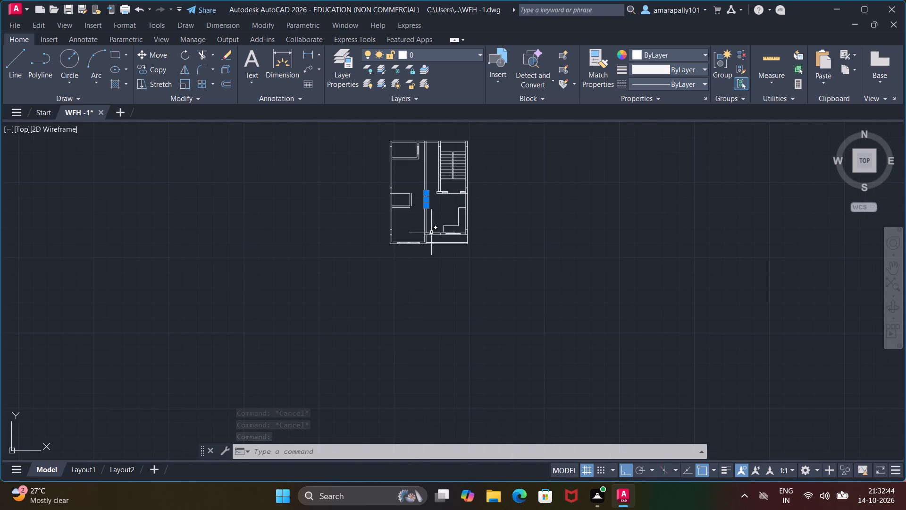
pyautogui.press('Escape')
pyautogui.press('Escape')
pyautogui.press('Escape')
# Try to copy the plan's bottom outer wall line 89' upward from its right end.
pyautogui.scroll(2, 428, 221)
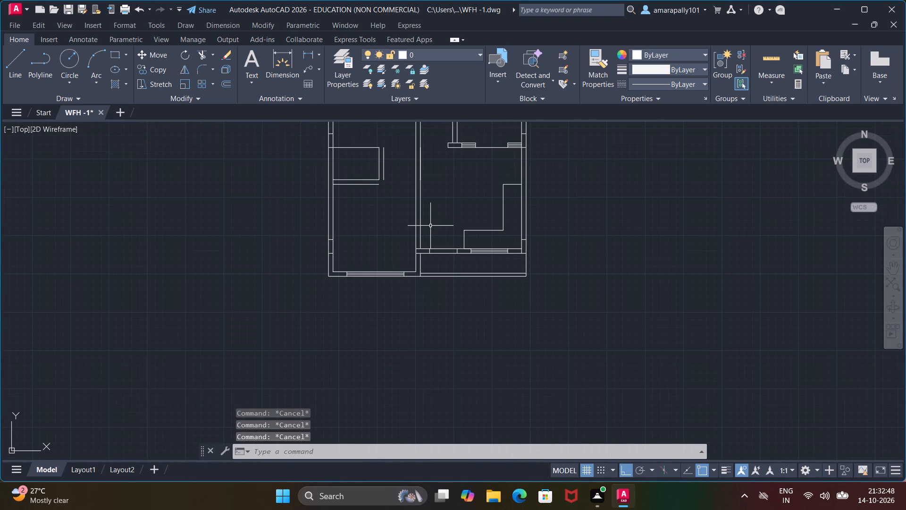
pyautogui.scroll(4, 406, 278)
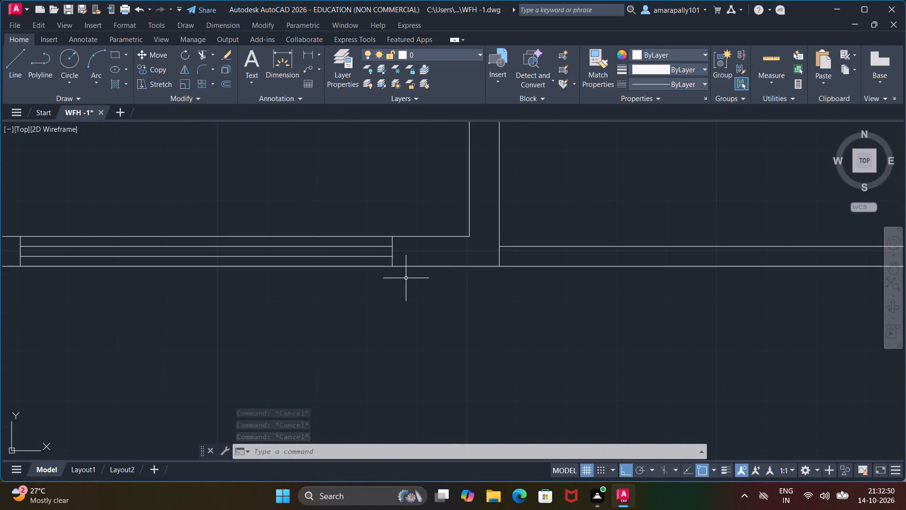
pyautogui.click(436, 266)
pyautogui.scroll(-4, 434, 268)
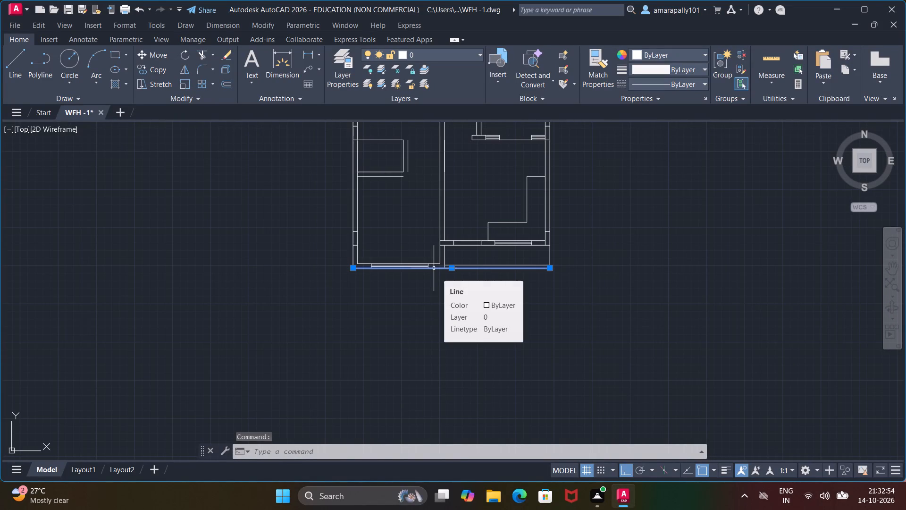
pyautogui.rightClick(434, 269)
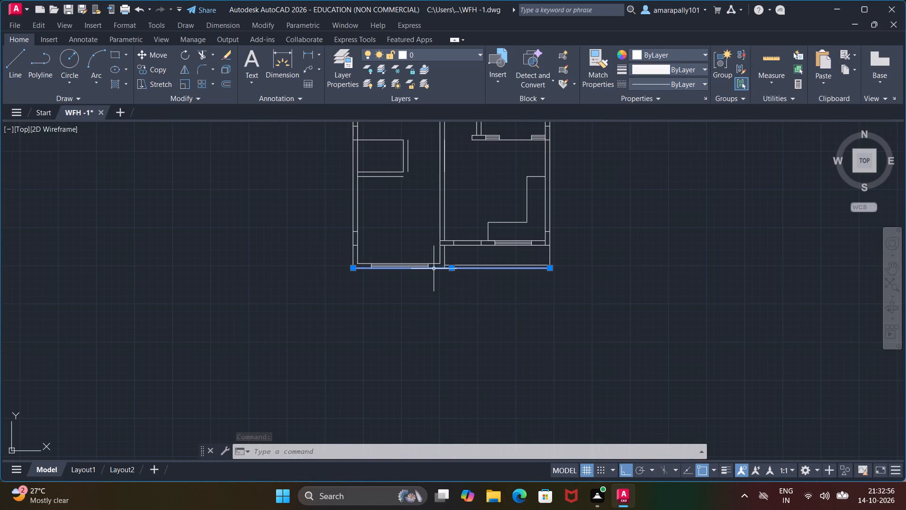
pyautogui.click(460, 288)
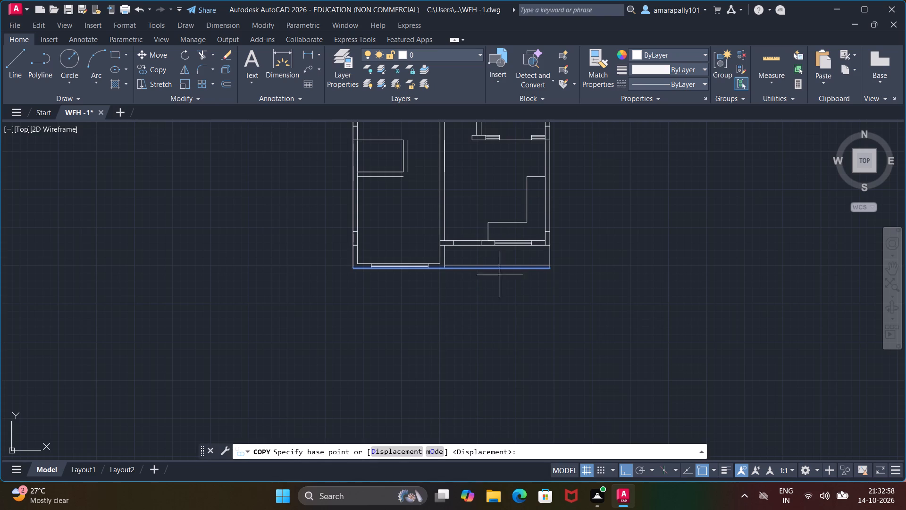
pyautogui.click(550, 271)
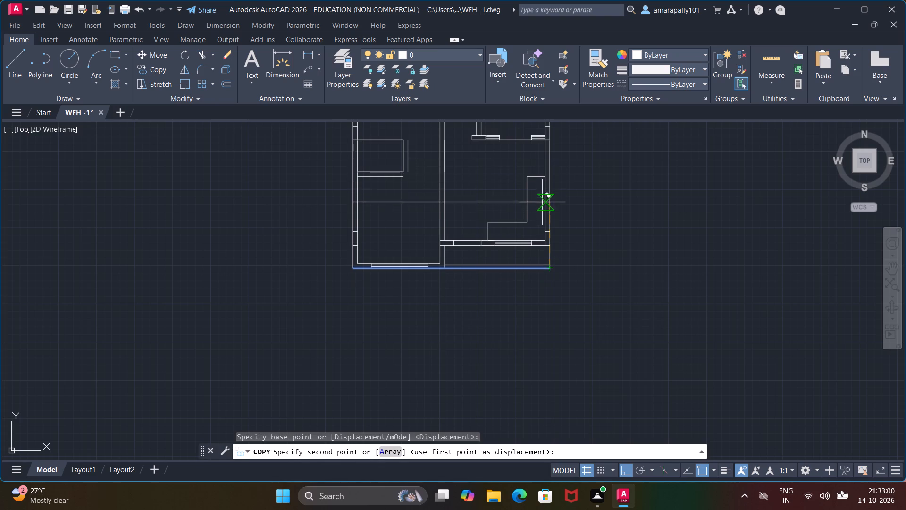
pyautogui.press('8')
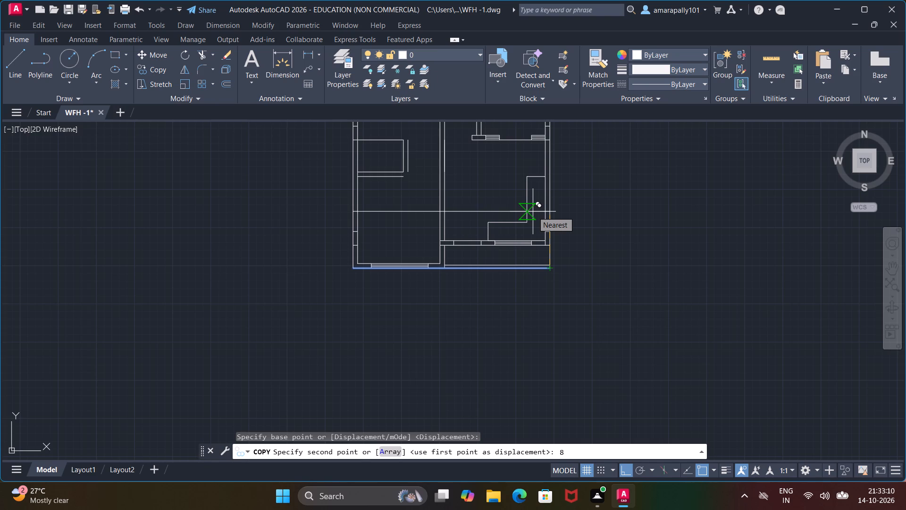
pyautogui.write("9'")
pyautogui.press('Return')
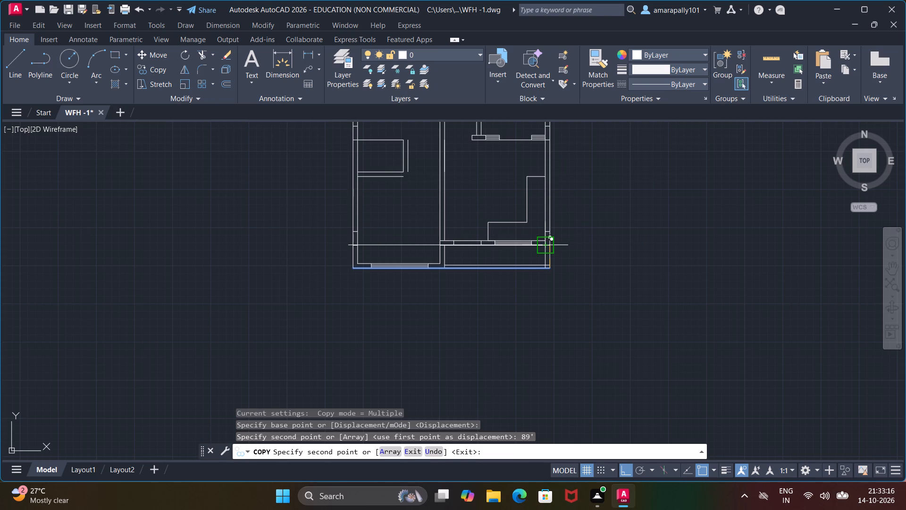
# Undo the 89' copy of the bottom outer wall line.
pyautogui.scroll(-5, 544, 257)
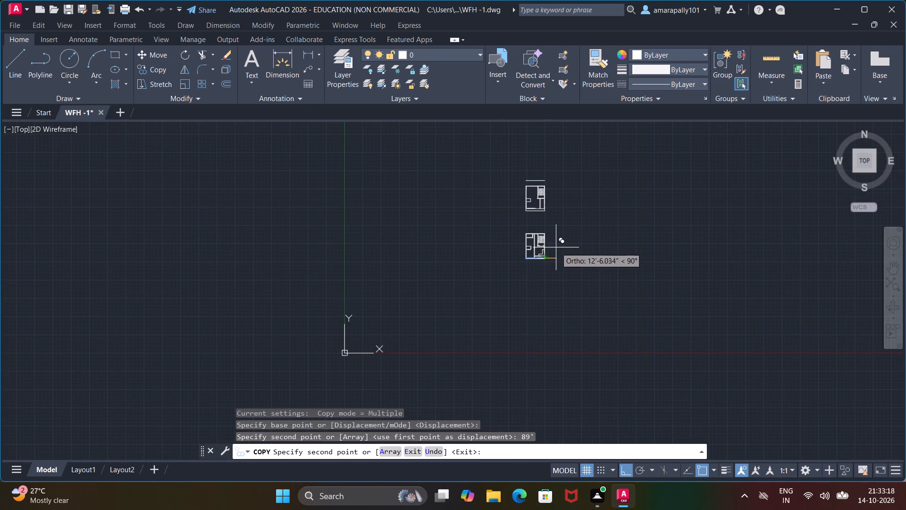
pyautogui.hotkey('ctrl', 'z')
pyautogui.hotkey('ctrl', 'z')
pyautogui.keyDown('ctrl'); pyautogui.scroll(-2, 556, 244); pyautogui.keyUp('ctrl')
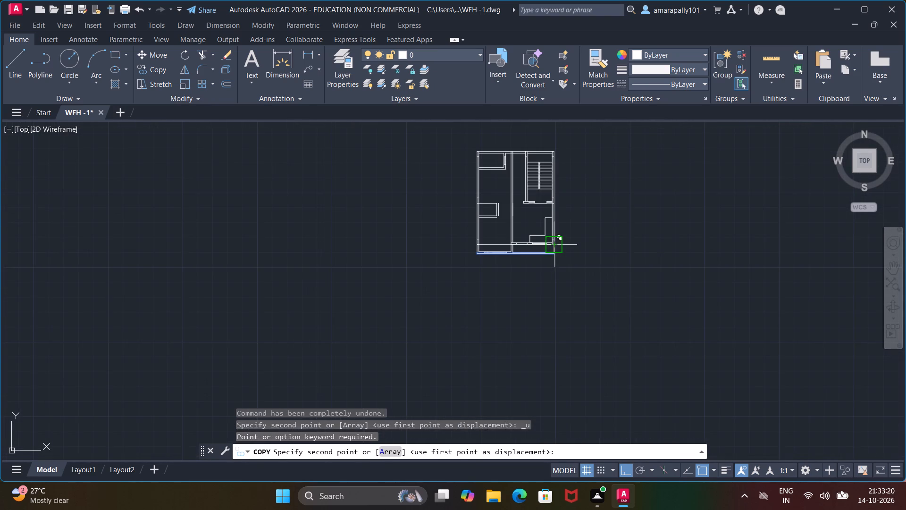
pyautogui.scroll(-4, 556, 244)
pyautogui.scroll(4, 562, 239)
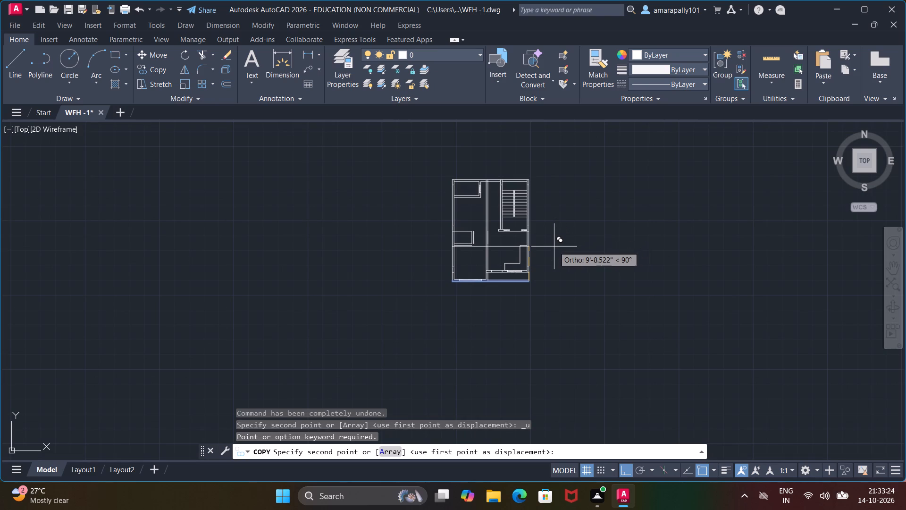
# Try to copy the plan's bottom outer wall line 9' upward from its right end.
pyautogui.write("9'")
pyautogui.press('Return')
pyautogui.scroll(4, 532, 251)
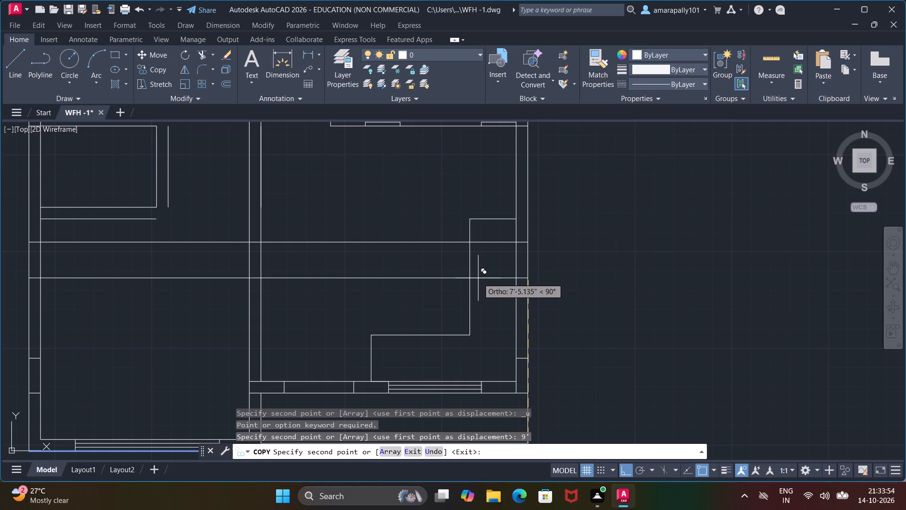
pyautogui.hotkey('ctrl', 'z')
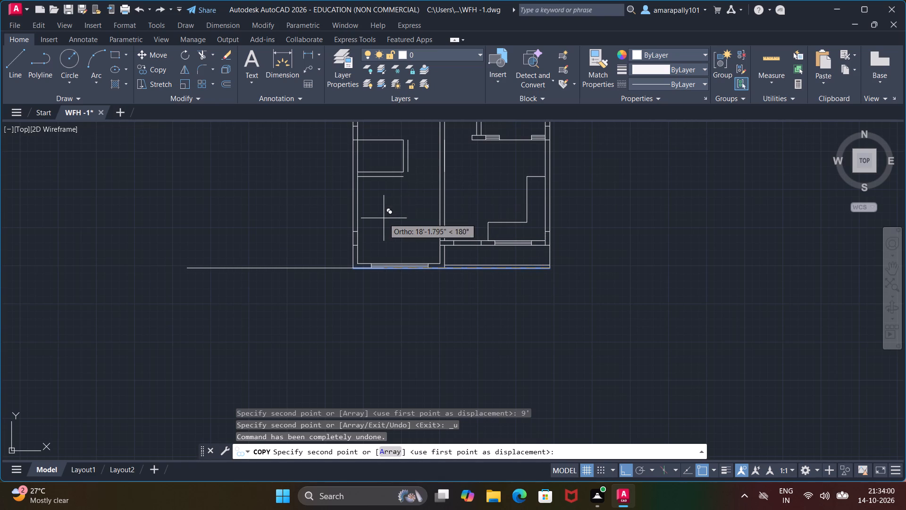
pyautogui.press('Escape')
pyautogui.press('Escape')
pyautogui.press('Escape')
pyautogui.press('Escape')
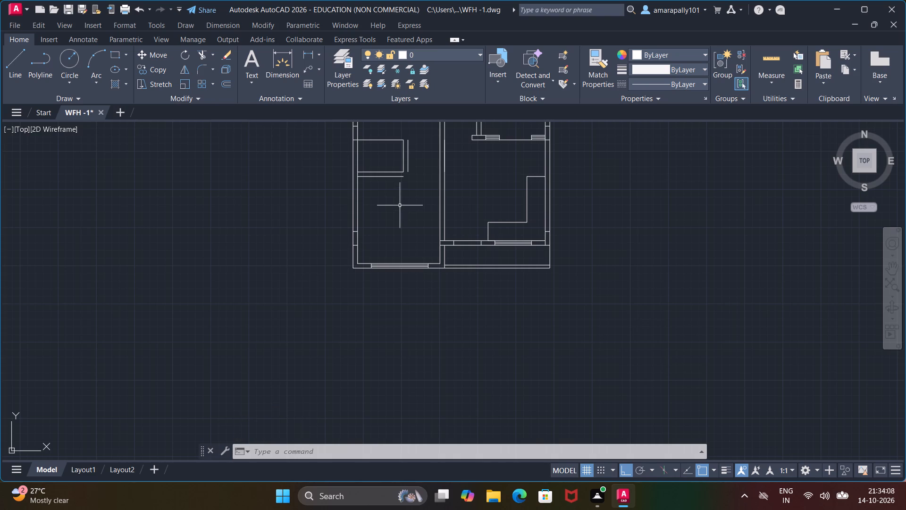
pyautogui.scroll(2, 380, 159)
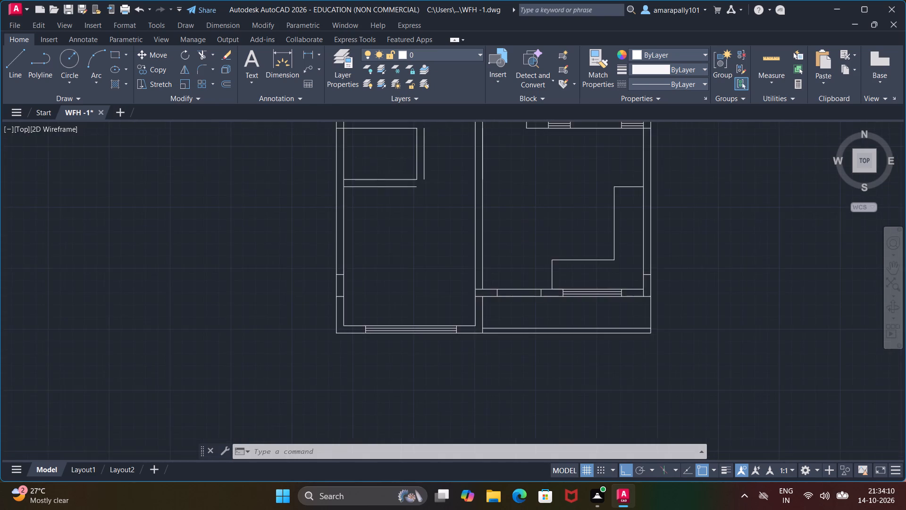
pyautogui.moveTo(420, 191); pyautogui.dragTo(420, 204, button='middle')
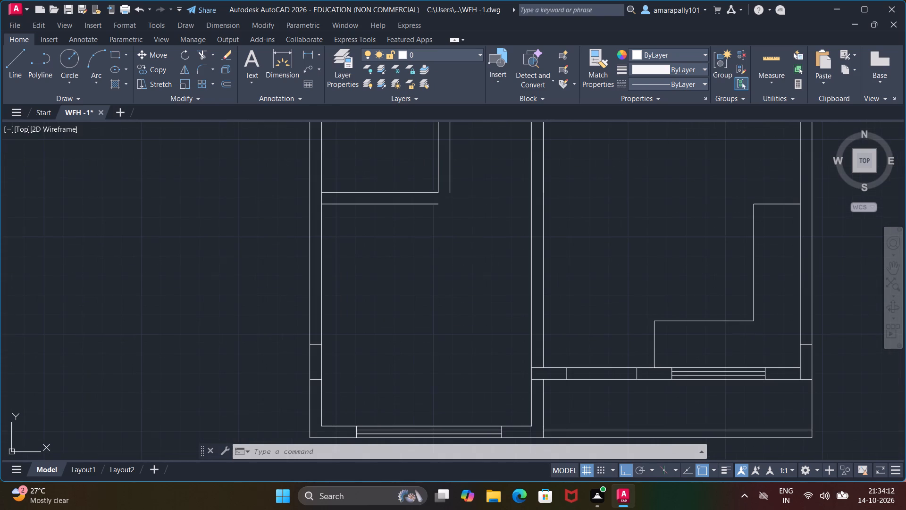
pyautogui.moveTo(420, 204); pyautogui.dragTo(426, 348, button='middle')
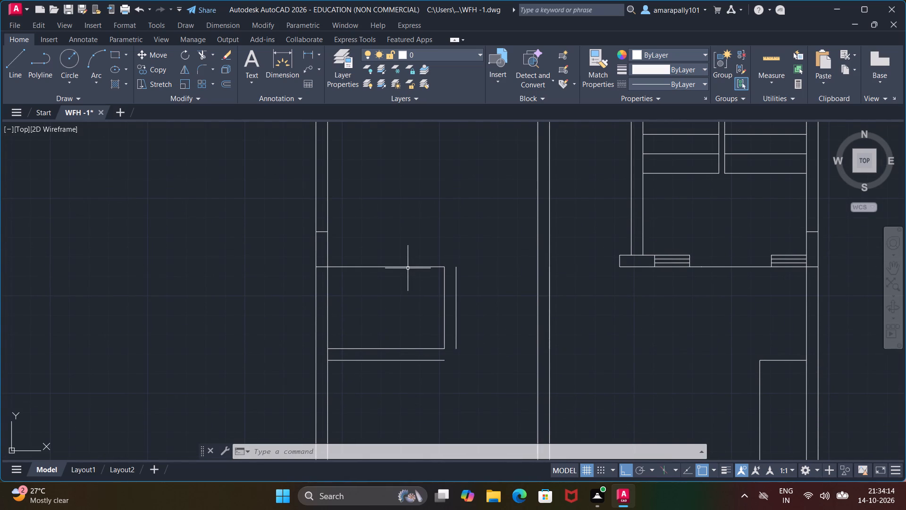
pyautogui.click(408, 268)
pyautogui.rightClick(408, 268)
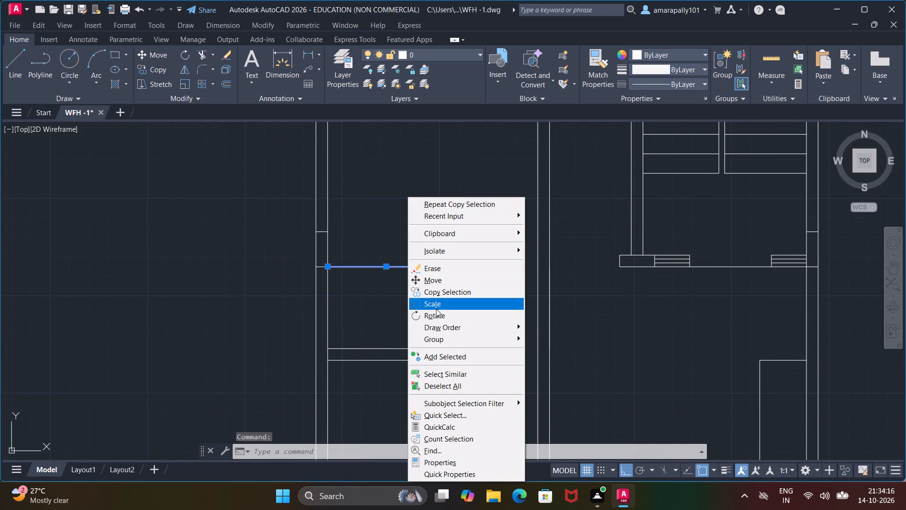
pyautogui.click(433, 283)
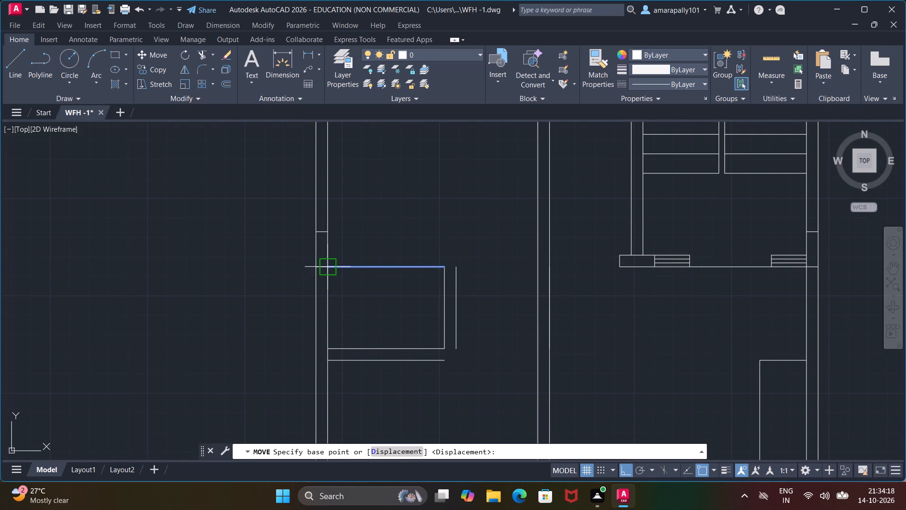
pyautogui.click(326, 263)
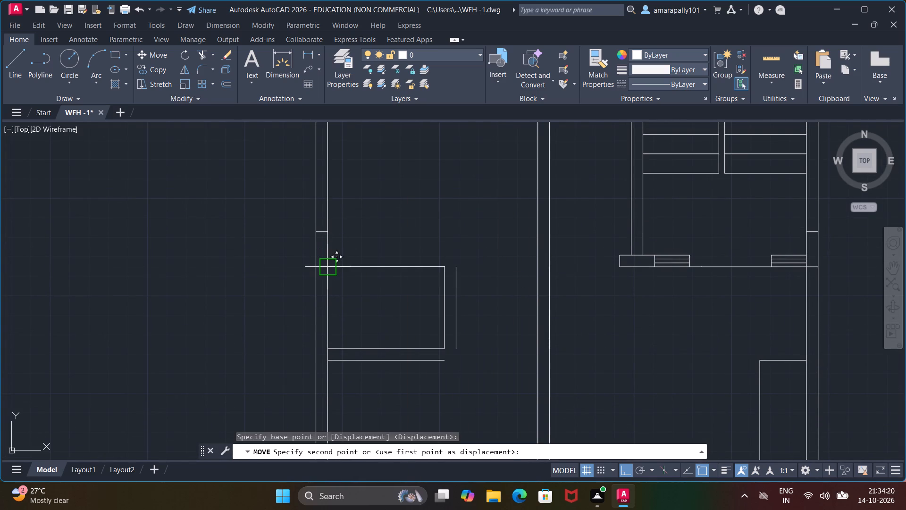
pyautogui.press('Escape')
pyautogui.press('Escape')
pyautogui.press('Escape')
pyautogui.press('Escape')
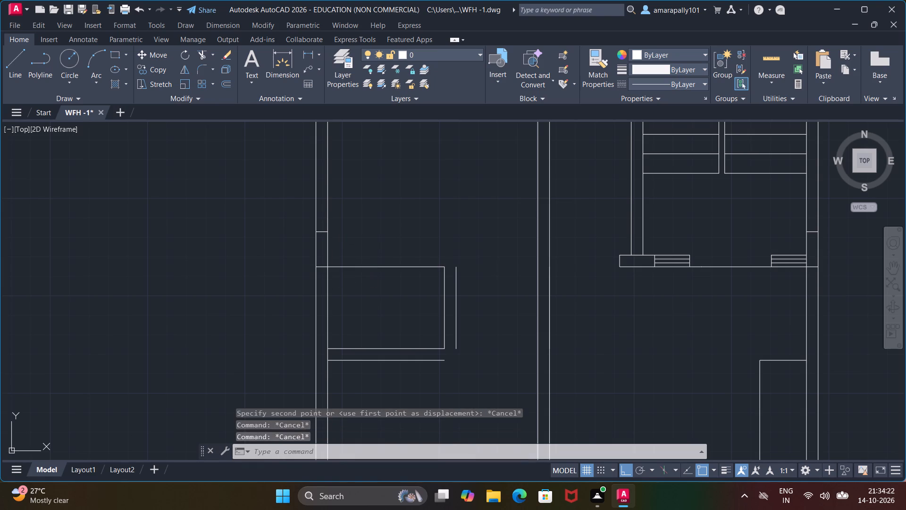
# Copy the top edge of the left room's rectangle 6" upward.
pyautogui.click(350, 266)
pyautogui.rightClick(347, 268)
pyautogui.click(373, 294)
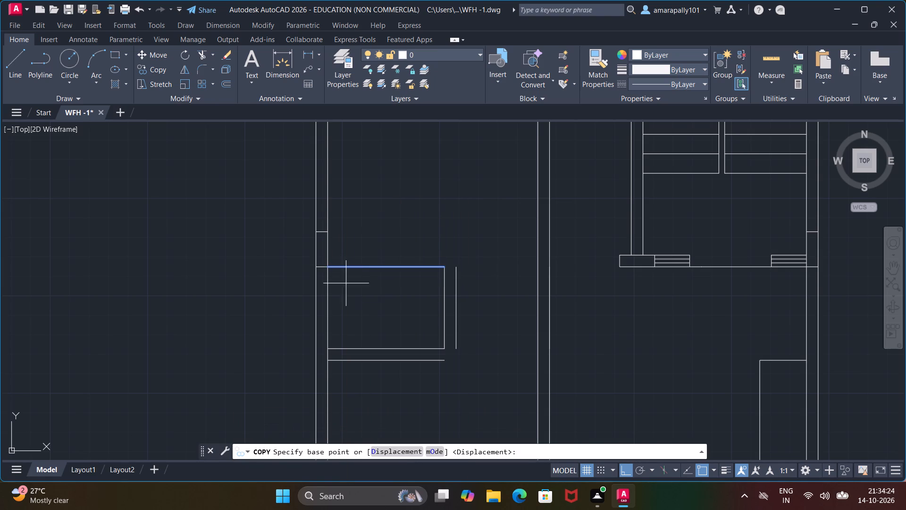
pyautogui.click(331, 267)
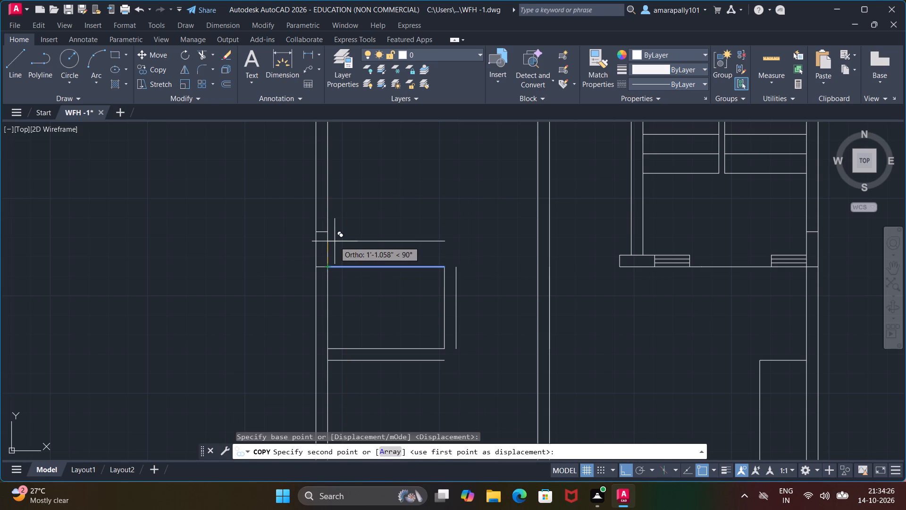
pyautogui.write('6"')
pyautogui.press('Return')
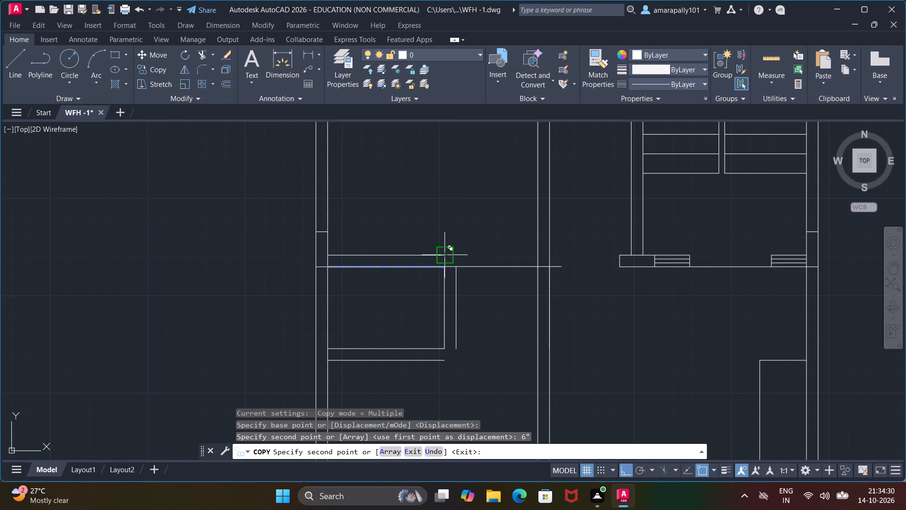
pyautogui.press('Escape')
pyautogui.press('Escape')
pyautogui.press('Escape')
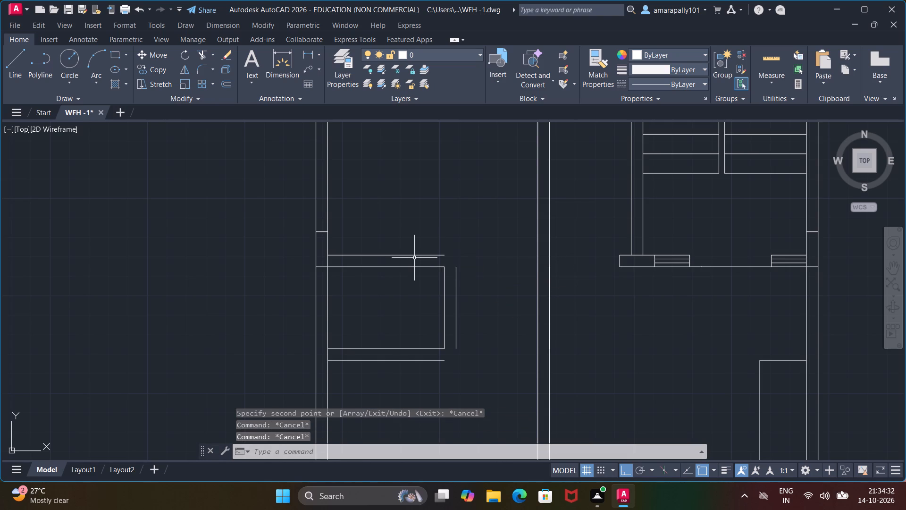
# Stretch the 6" offset lines above and below the left room's rectangle to the central wall's right face.
pyautogui.click(416, 255)
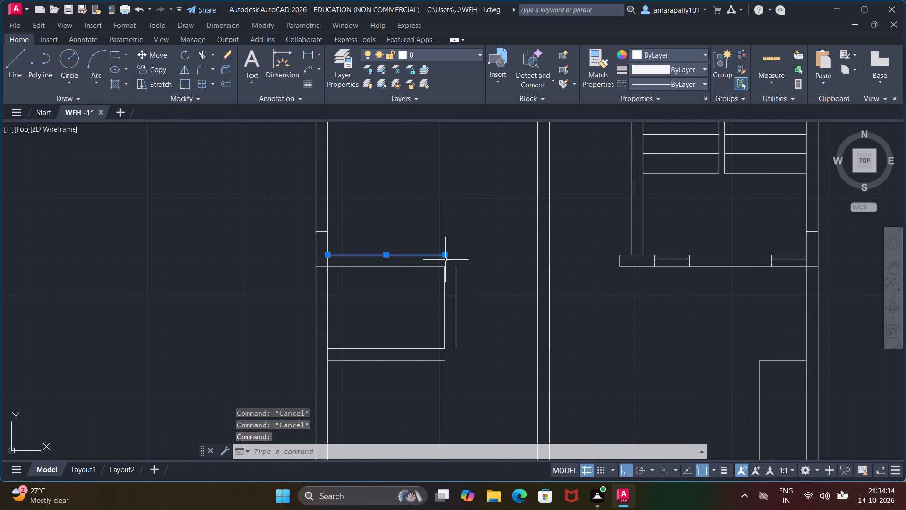
pyautogui.click(444, 256)
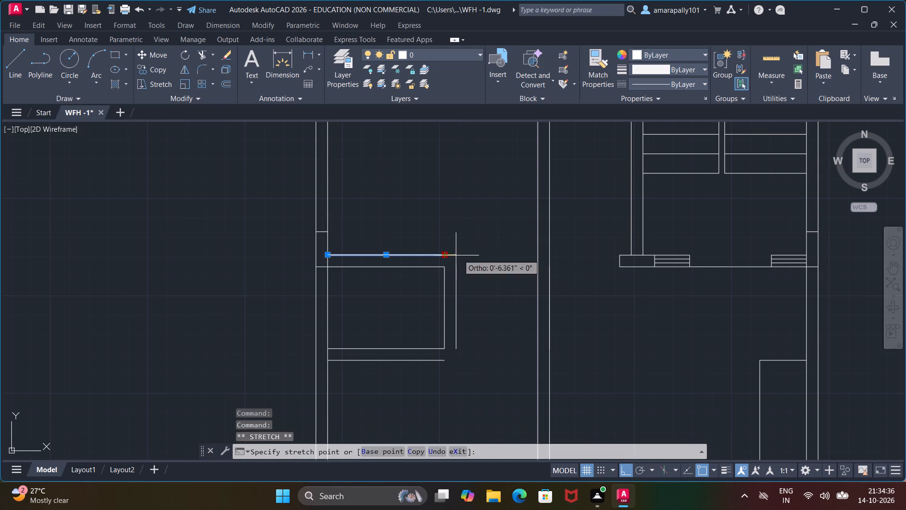
pyautogui.click(556, 258)
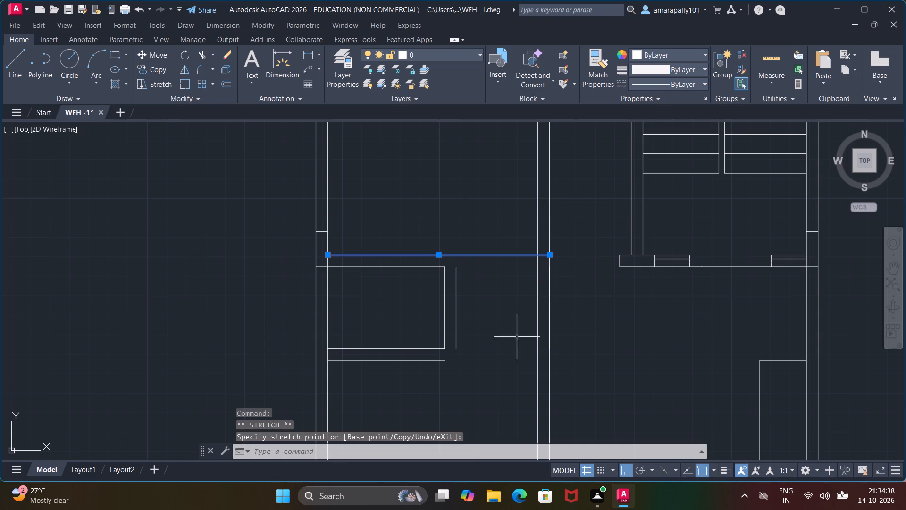
pyautogui.click(443, 361)
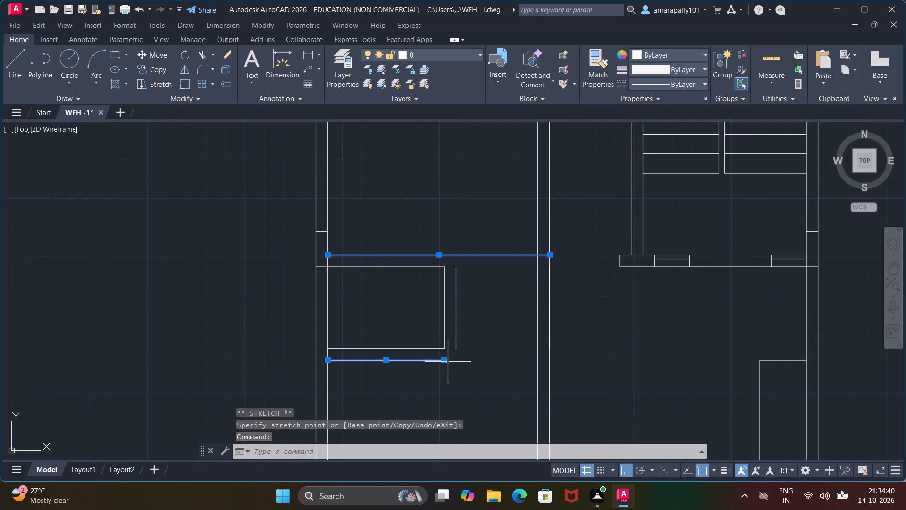
pyautogui.click(445, 361)
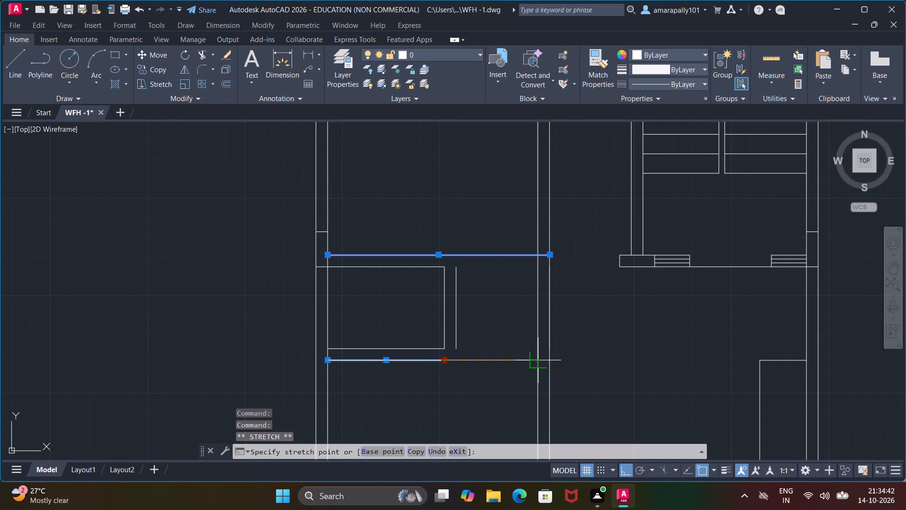
pyautogui.click(557, 358)
pyautogui.press('Escape')
pyautogui.press('Escape')
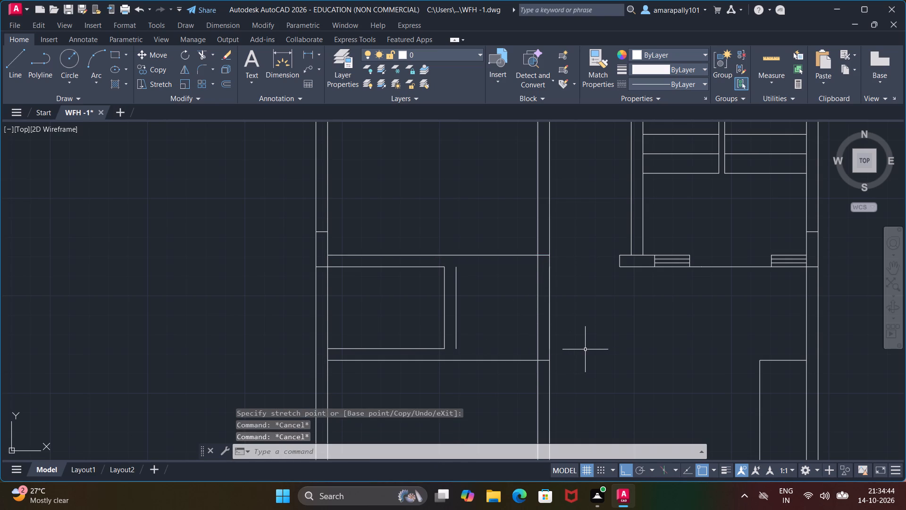
pyautogui.press('Escape')
# Erase the 4'6" copy of the rectangle's right edge that overlaps the central wall's right face.
pyautogui.scroll(-3, 585, 349)
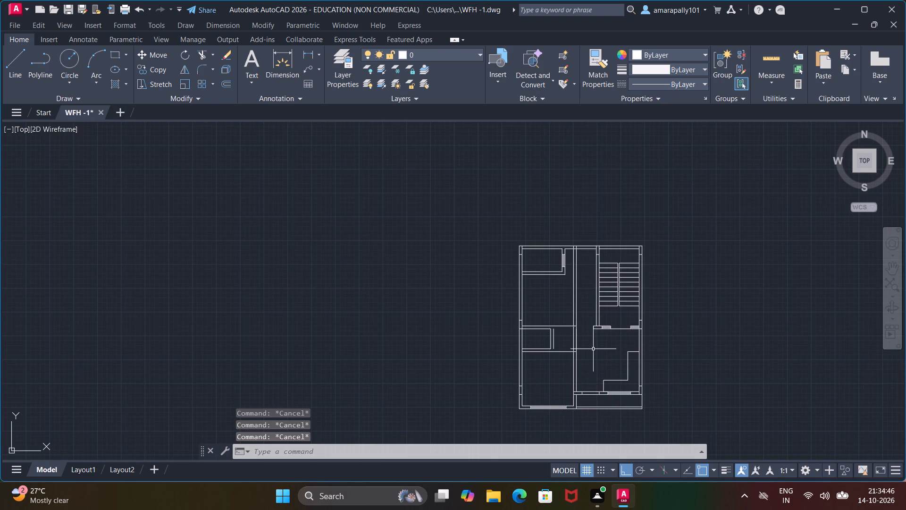
pyautogui.scroll(2, 570, 340)
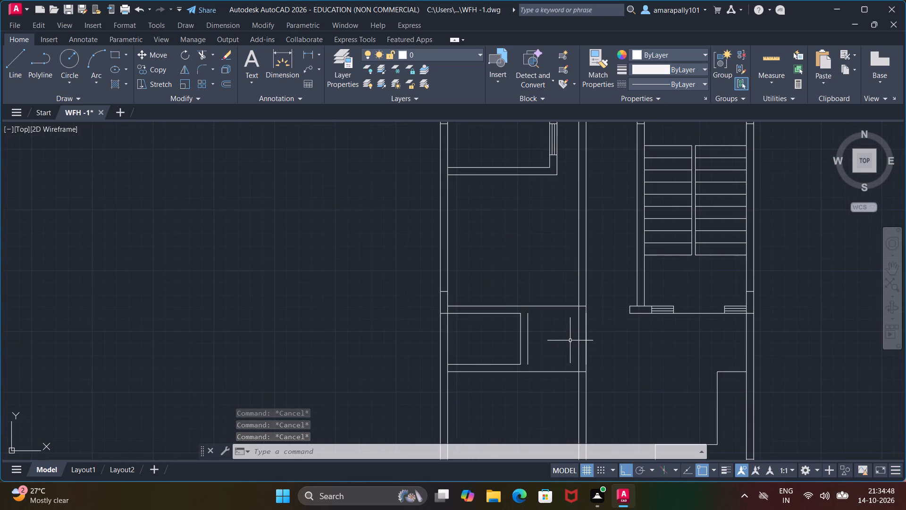
pyautogui.scroll(3, 595, 307)
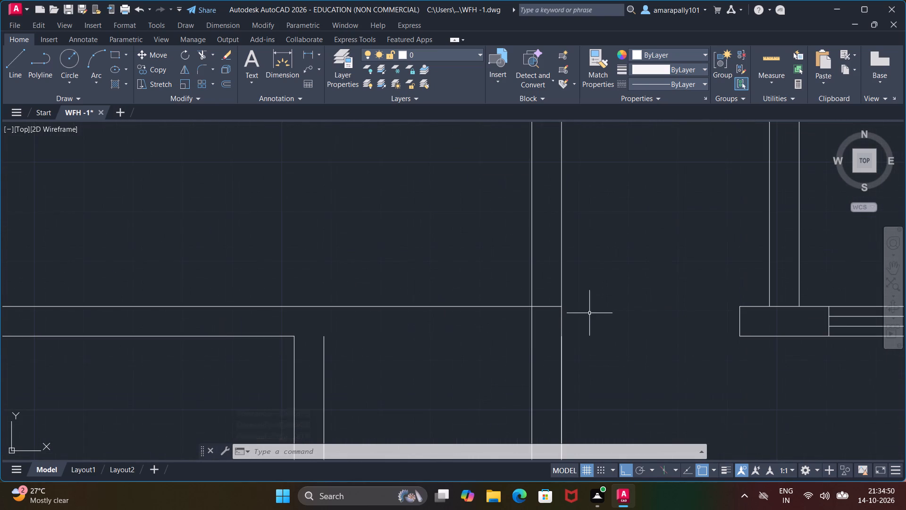
pyautogui.click(562, 356)
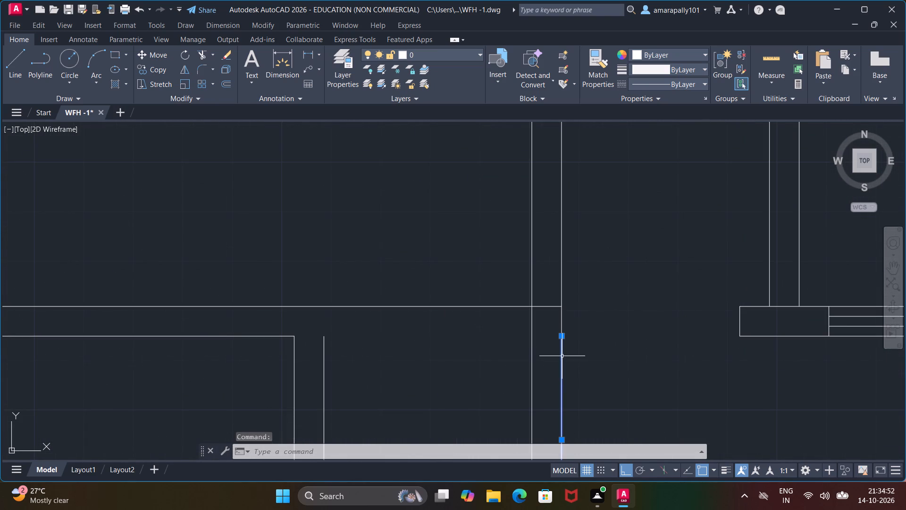
pyautogui.press('Delete')
# Trim away both central wall lines above the upper partition line, including their stubs inside the top outer wall.
pyautogui.scroll(-5, 562, 356)
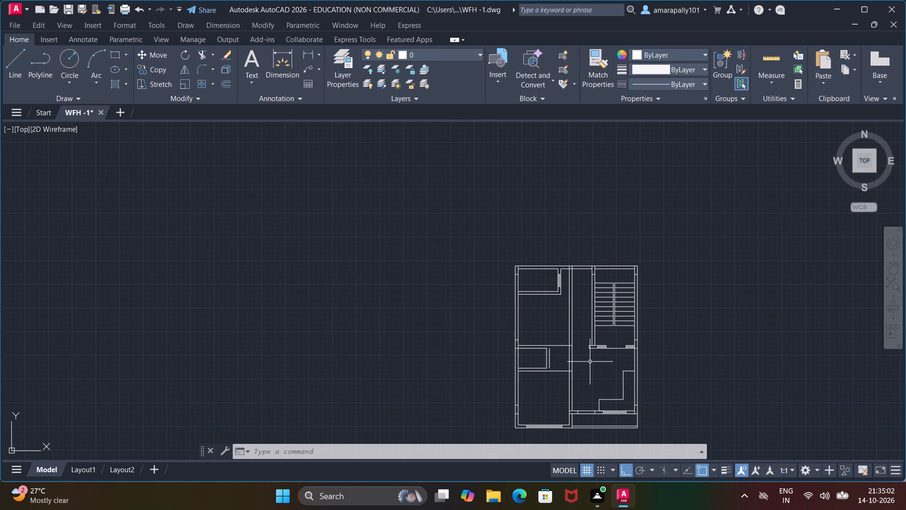
pyautogui.write('TR')
pyautogui.press('Return')
pyautogui.press('Return')
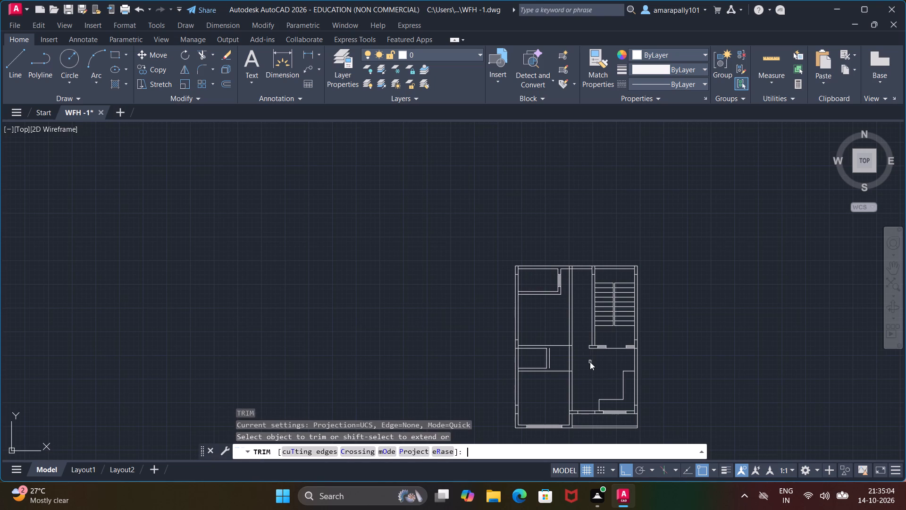
pyautogui.moveTo(551, 323); pyautogui.dragTo(581, 323)
pyautogui.scroll(3, 567, 280)
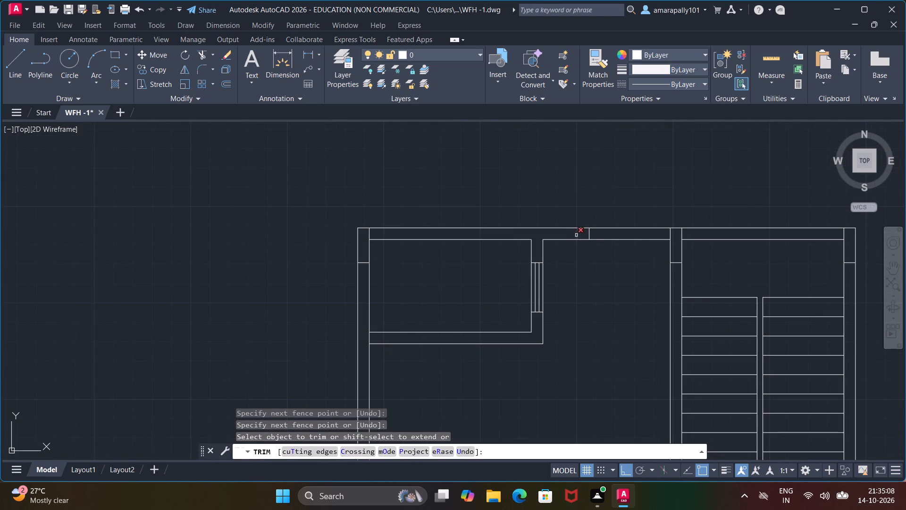
pyautogui.click(573, 236)
pyautogui.click(598, 235)
pyautogui.scroll(-4, 577, 310)
pyautogui.moveTo(580, 334); pyautogui.dragTo(577, 239, button='middle')
pyautogui.scroll(4, 582, 264)
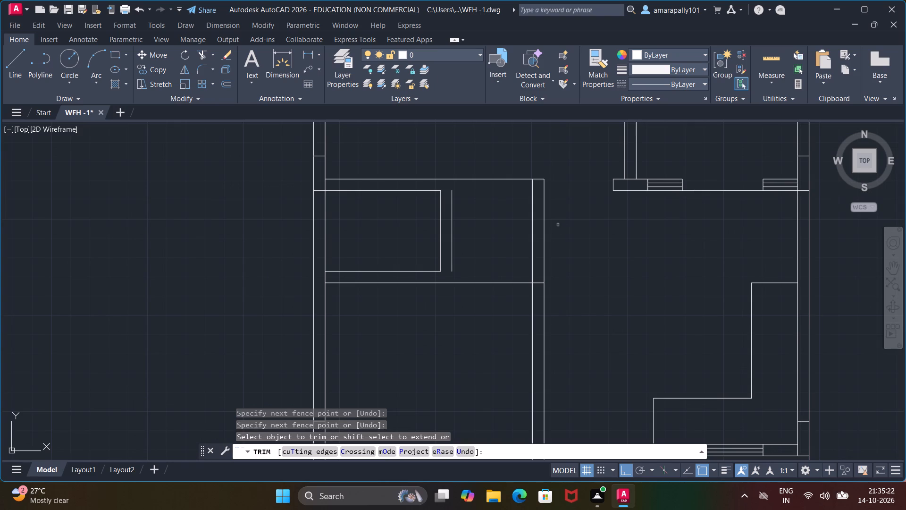
pyautogui.press('Escape')
pyautogui.press('Escape')
pyautogui.press('Escape')
pyautogui.press('Escape')
pyautogui.press('Escape')
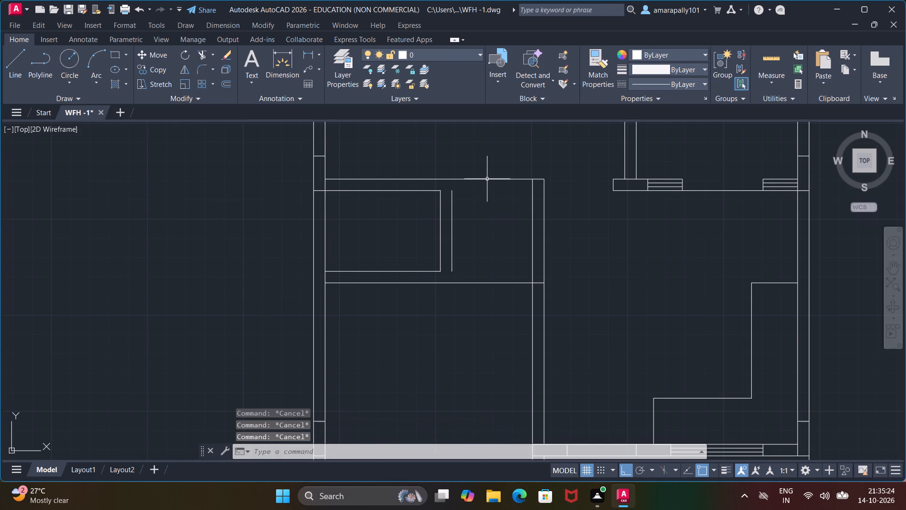
# Stretch the top edge of the left room's rectangle to the central wall's right face.
pyautogui.click(487, 179)
pyautogui.press('Escape')
pyautogui.press('Escape')
pyautogui.press('Escape')
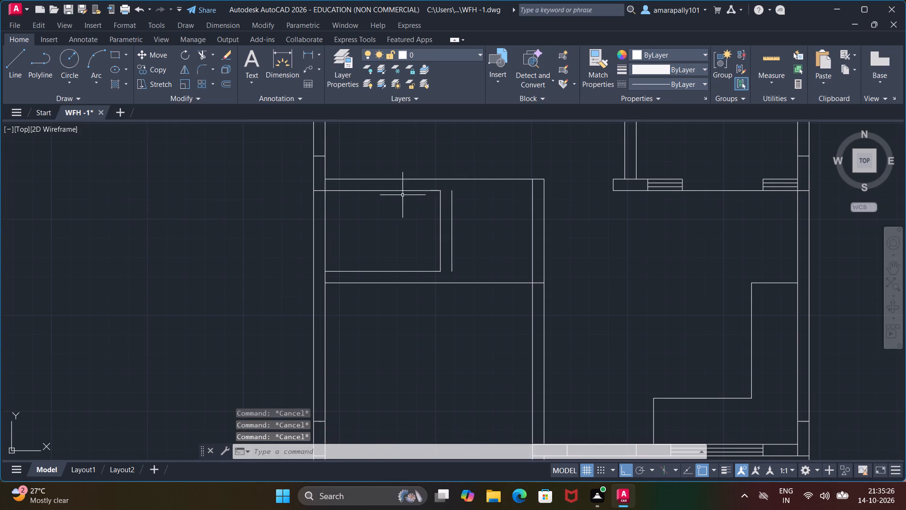
pyautogui.press('Escape')
pyautogui.click(388, 190)
pyautogui.click(438, 190)
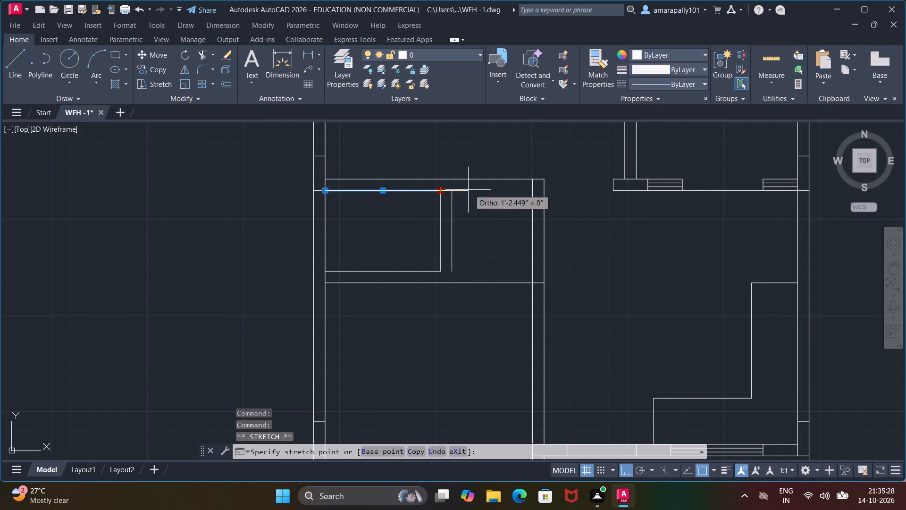
pyautogui.click(551, 194)
pyautogui.press('Escape')
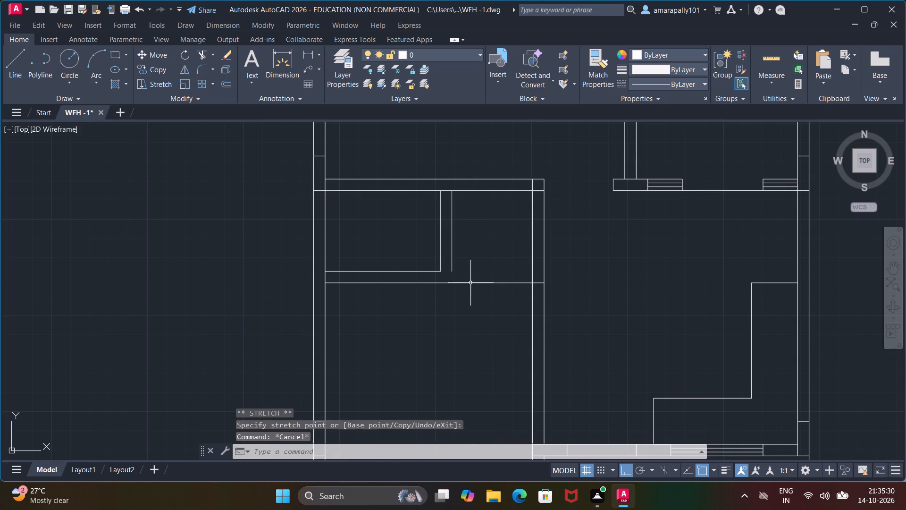
pyautogui.press('Escape')
pyautogui.press('Escape')
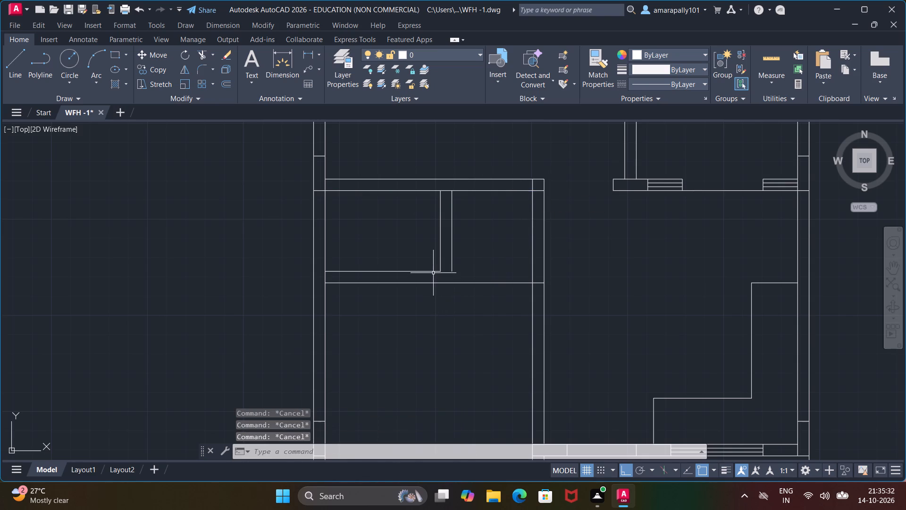
# Stretch the bottom edge of the left room's rectangle to the central wall's right face.
pyautogui.click(433, 272)
pyautogui.click(441, 272)
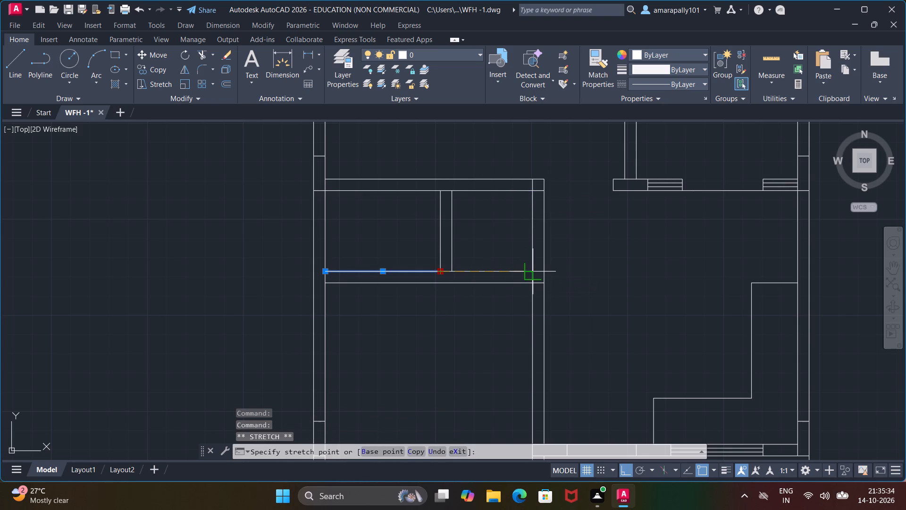
pyautogui.click(546, 271)
pyautogui.press('Escape')
pyautogui.press('Escape')
pyautogui.press('Escape')
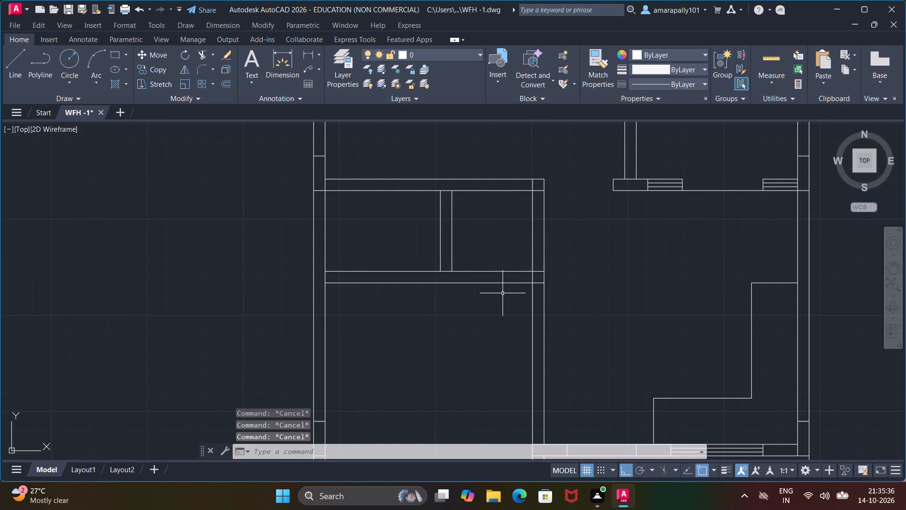
# Draw a short line across the lower partition, in line with the short vertical partition's left face.
pyautogui.scroll(2, 494, 286)
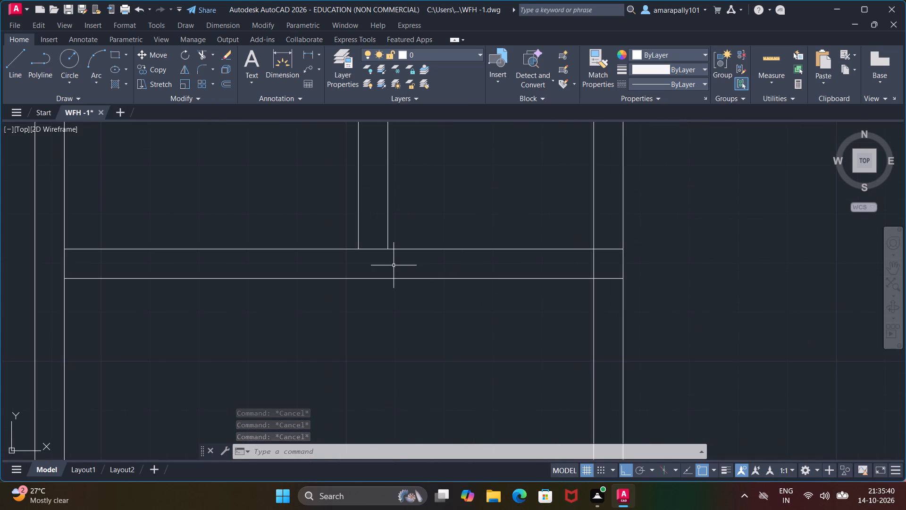
pyautogui.press('l')
pyautogui.press('Return')
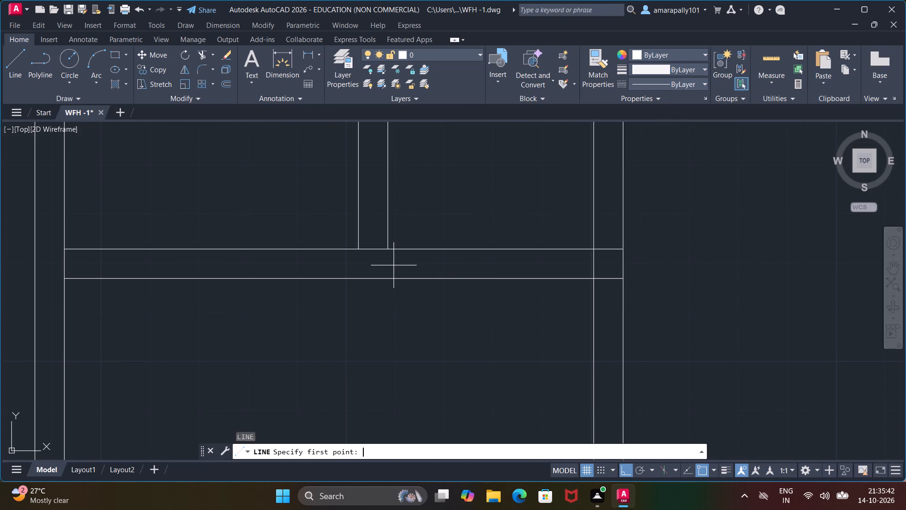
pyautogui.click(354, 249)
pyautogui.click(355, 277)
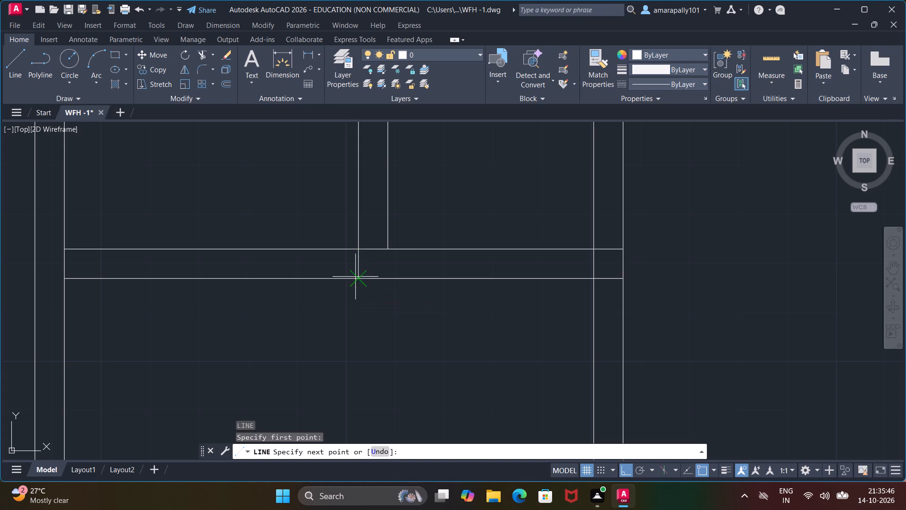
pyautogui.press('Escape')
pyautogui.press('Escape')
pyautogui.press('Escape')
pyautogui.press('Escape')
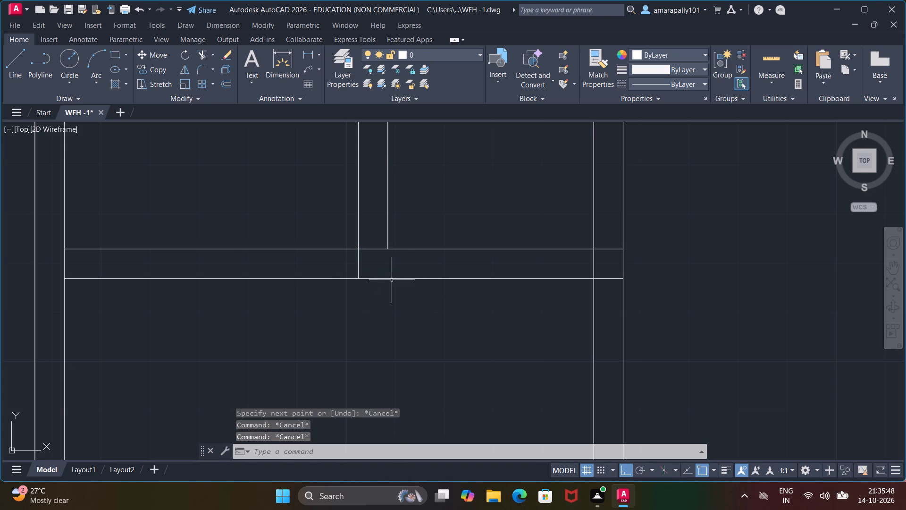
pyautogui.press('Escape')
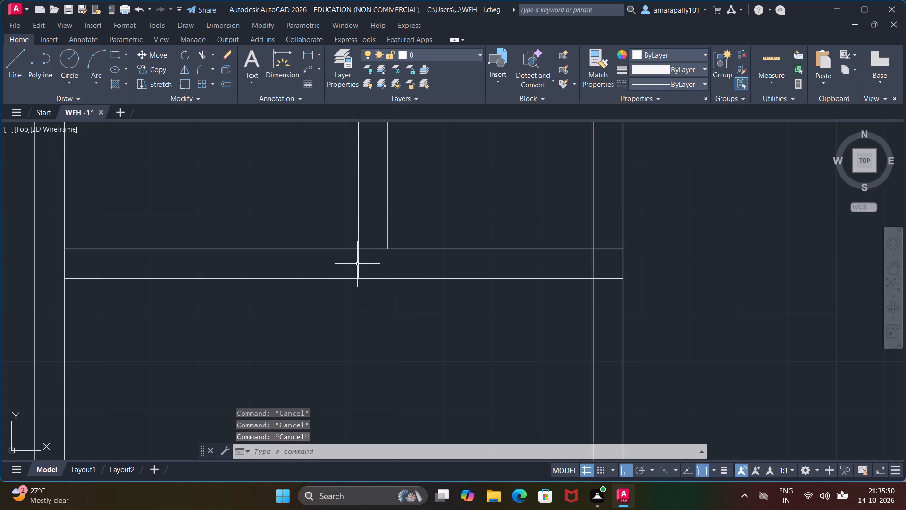
# Move the short cross line 3" to the left along the lower partition.
pyautogui.click(358, 264)
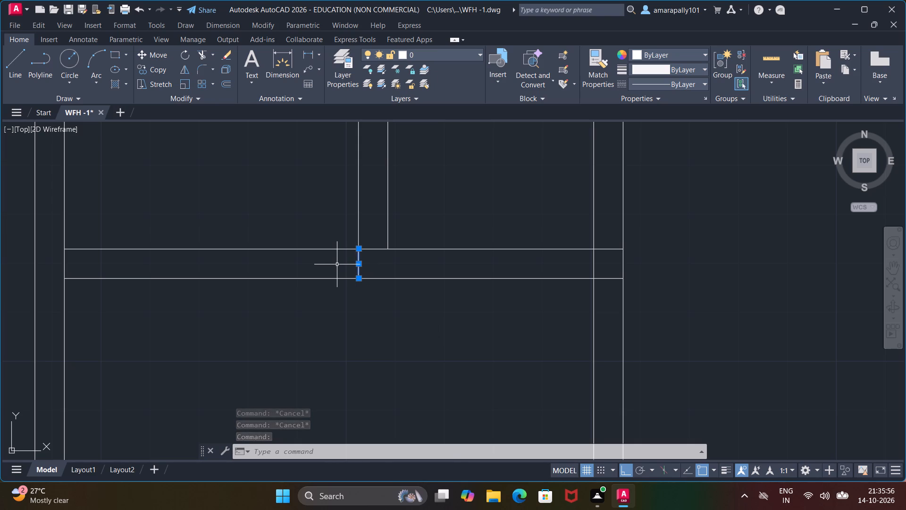
pyautogui.rightClick(337, 264)
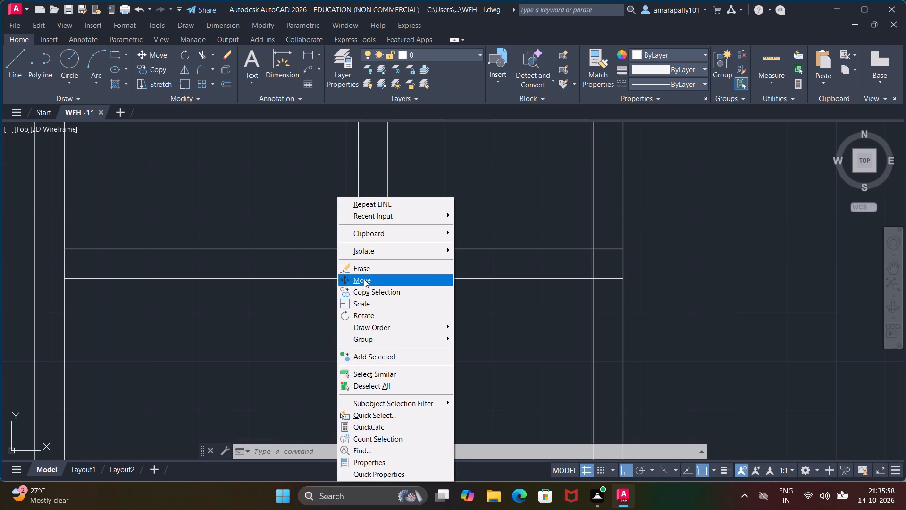
pyautogui.click(364, 279)
pyautogui.click(364, 278)
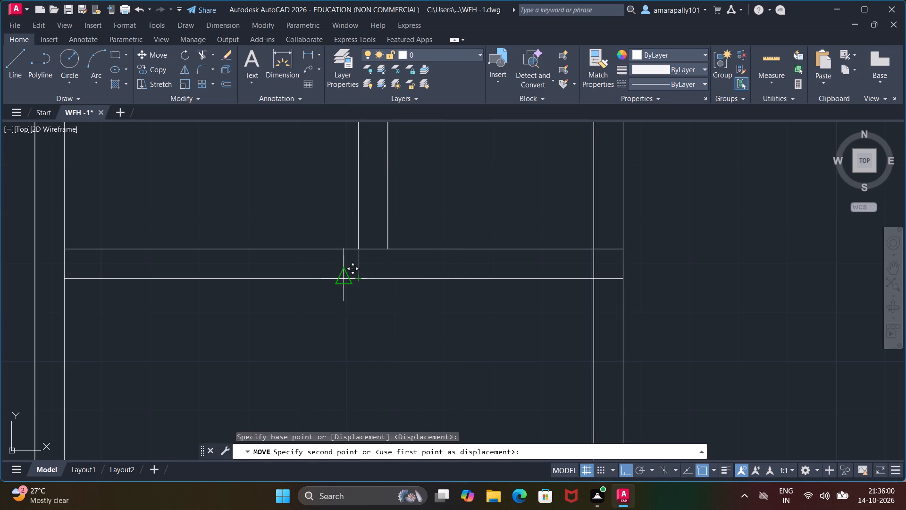
pyautogui.write('3"')
pyautogui.press('Return')
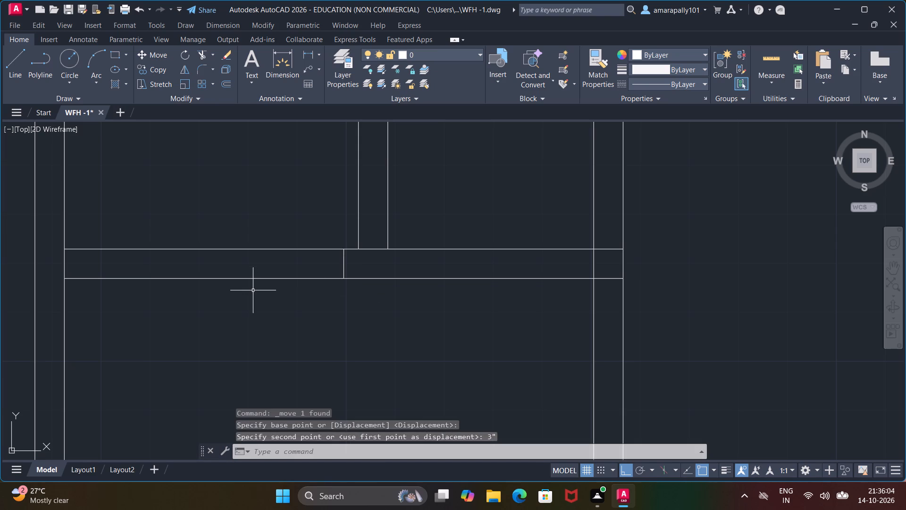
# Trim the left outer wall's inner face between the two lower partition lines.
pyautogui.click(65, 263)
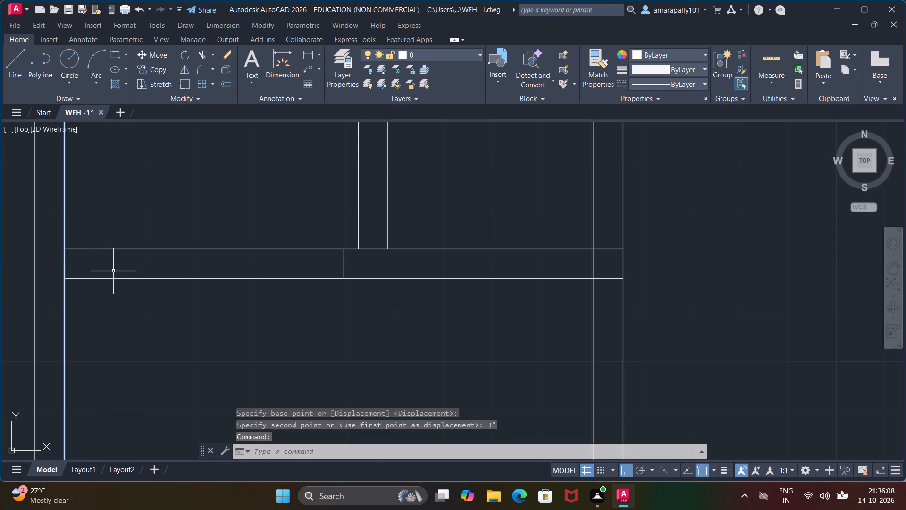
pyautogui.press('Escape')
pyautogui.press('Escape')
pyautogui.press('Escape')
pyautogui.press('Escape')
pyautogui.write('TR')
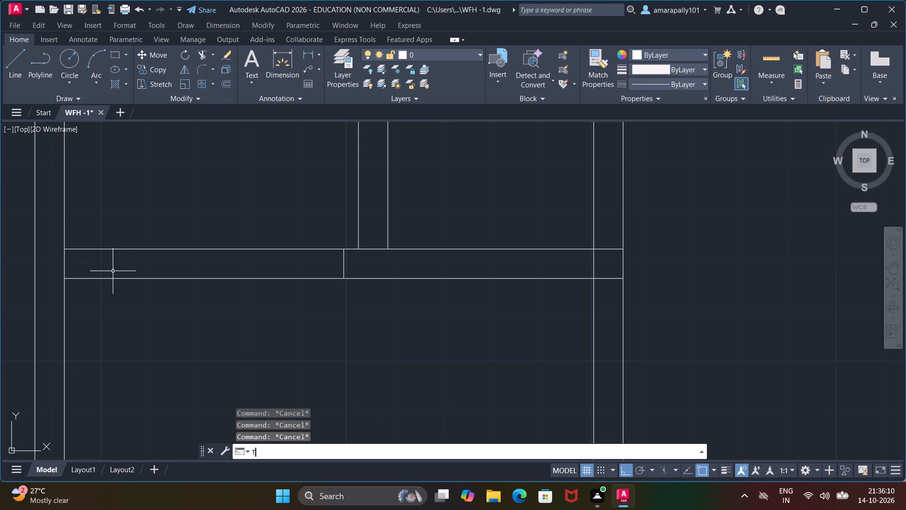
pyautogui.press('Return')
pyautogui.press('Return')
pyautogui.click(64, 270)
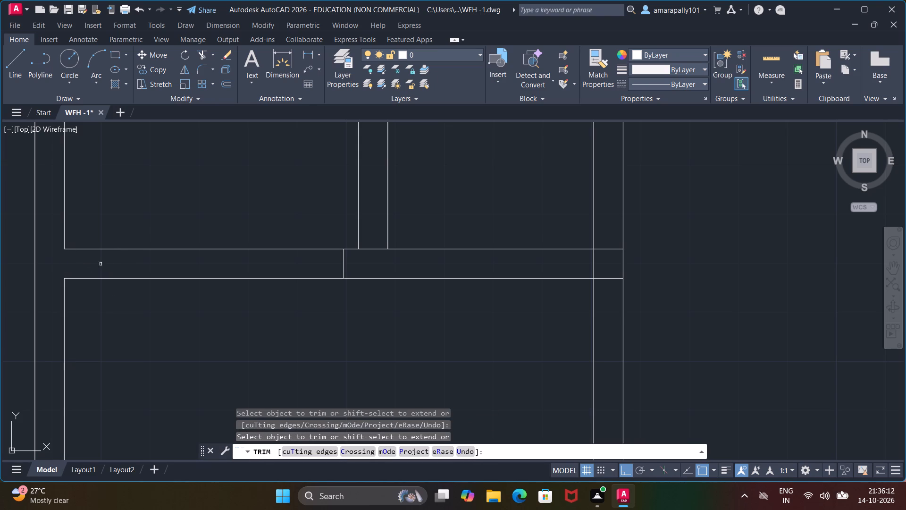
pyautogui.press('Escape')
pyautogui.press('Escape')
pyautogui.press('Escape')
pyautogui.press('Escape')
pyautogui.press('Escape')
pyautogui.press('Escape')
pyautogui.press('Escape')
pyautogui.press('Escape')
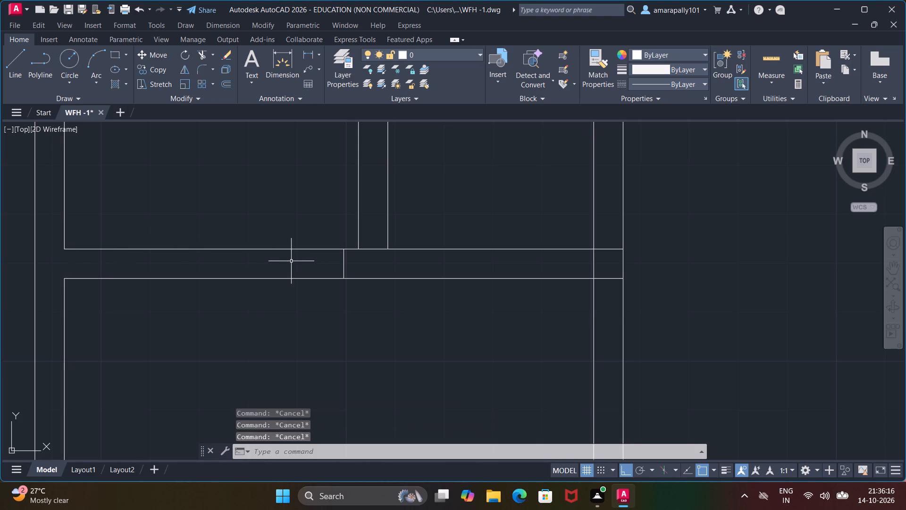
# Copy the short cross line leftward along the lower partition, trying 3' and replacing that copy with one at 4'6".
pyautogui.click(344, 267)
pyautogui.rightClick(332, 270)
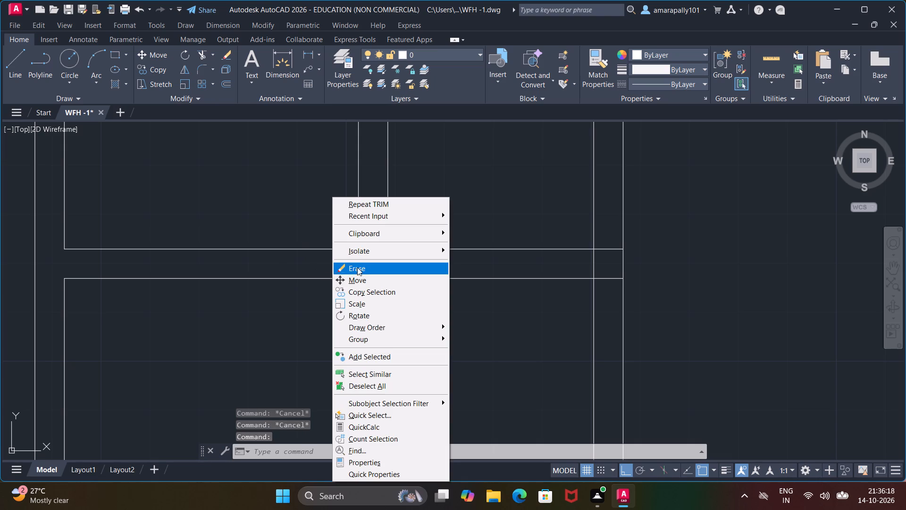
pyautogui.click(361, 289)
pyautogui.click(343, 279)
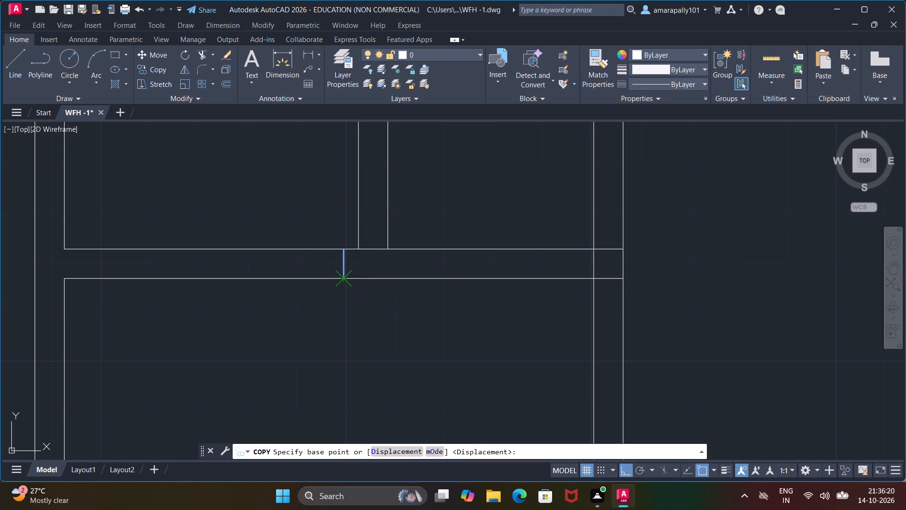
pyautogui.write("3'")
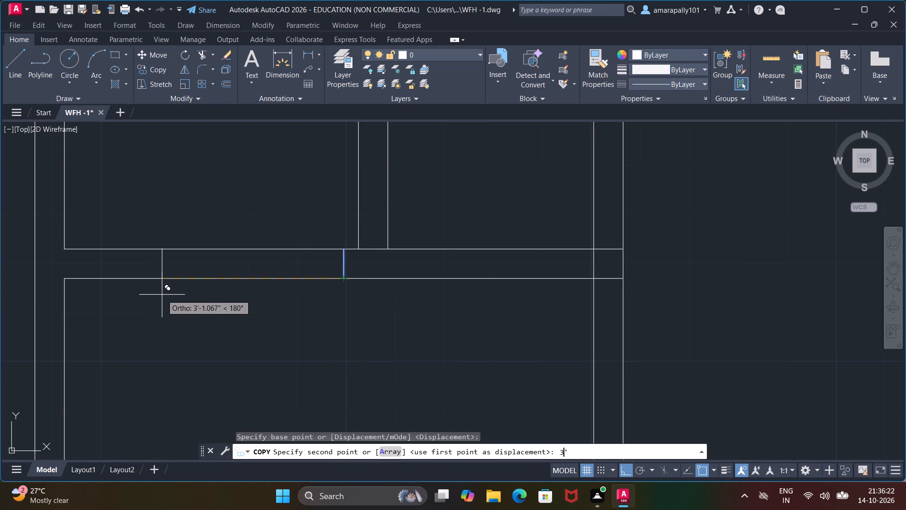
pyautogui.press('Return')
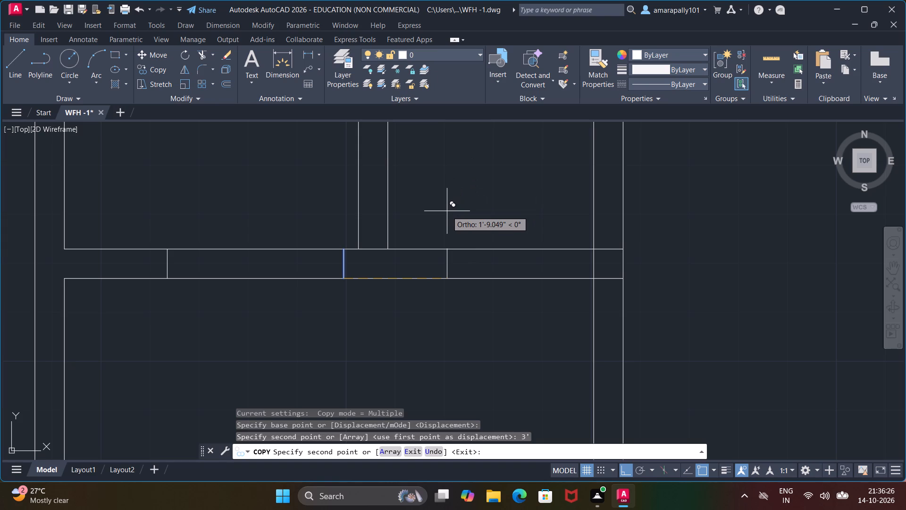
pyautogui.hotkey('ctrl', 'z')
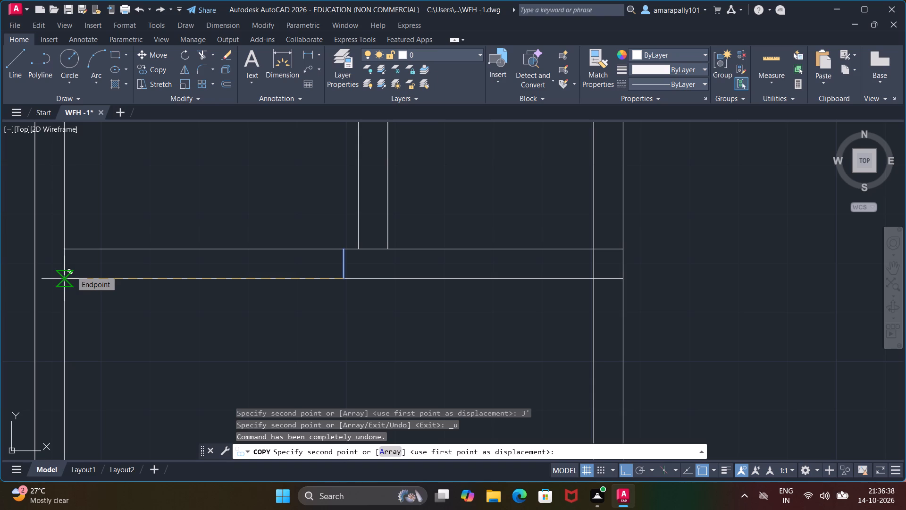
pyautogui.write('4\'6"')
pyautogui.press('Return')
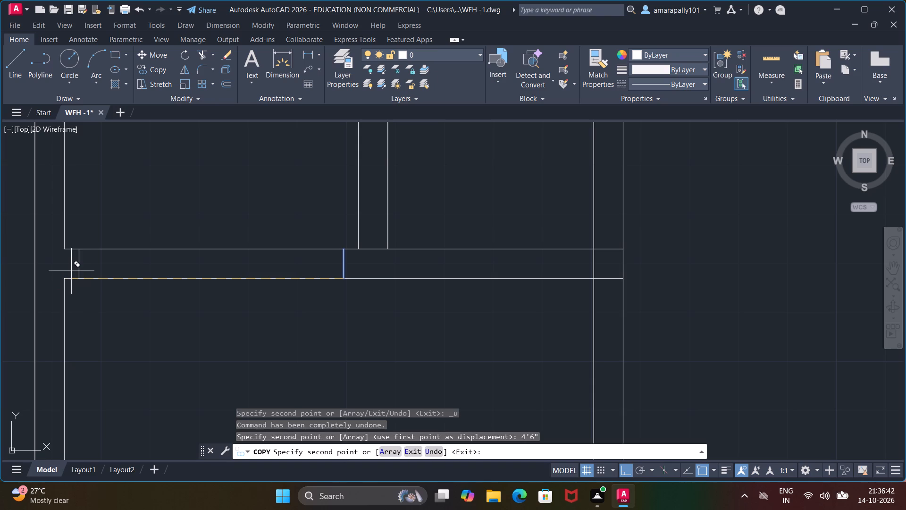
pyautogui.press('Escape')
pyautogui.press('Escape')
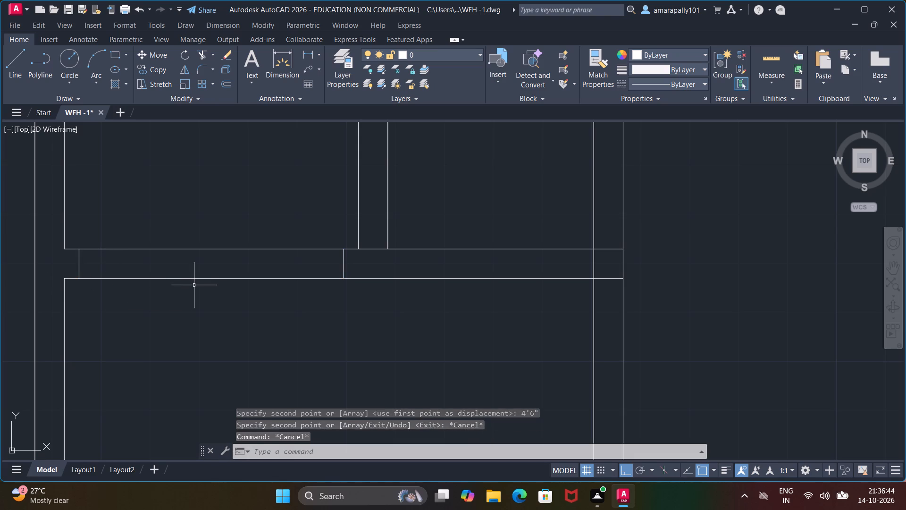
pyautogui.press('Escape')
pyautogui.press('Escape')
pyautogui.press('Escape')
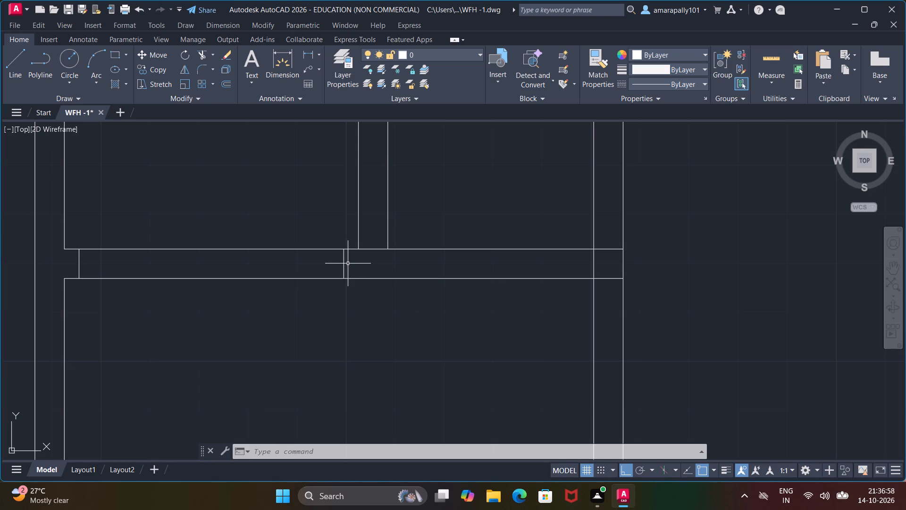
# Copy the cross line nearest the vertical partition 1.5' to the right along the lower partition.
pyautogui.click(343, 265)
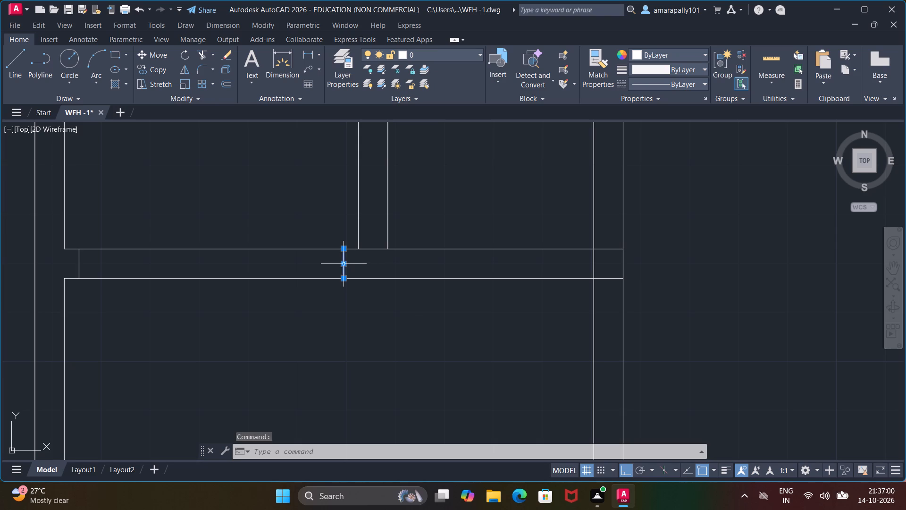
pyautogui.rightClick(380, 270)
pyautogui.click(398, 295)
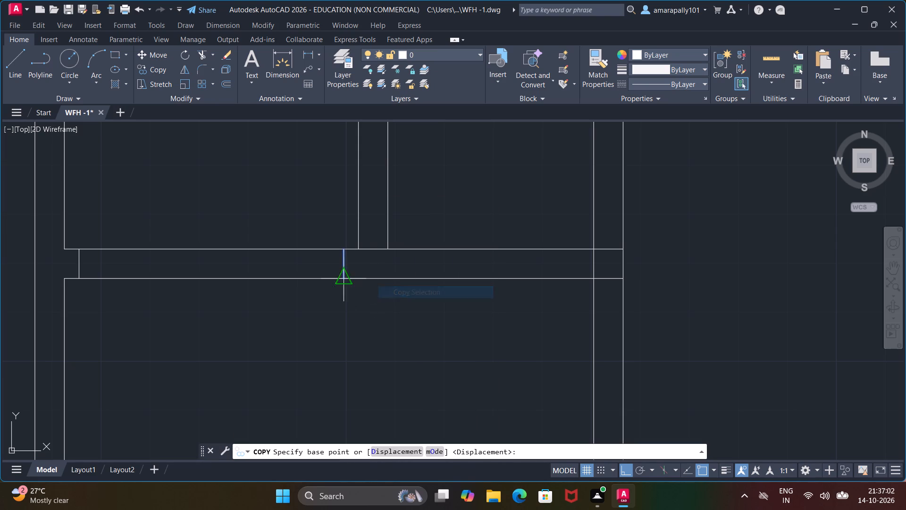
pyautogui.click(343, 281)
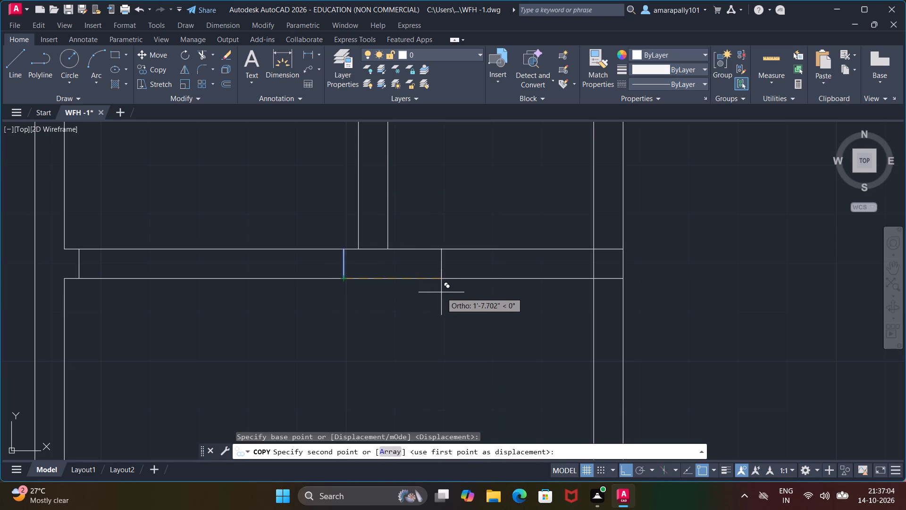
pyautogui.write("1.5'")
pyautogui.press('Return')
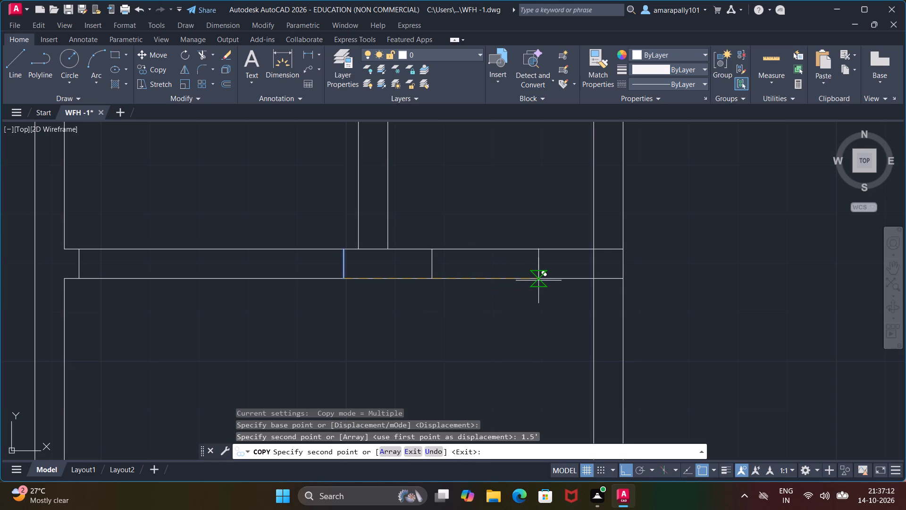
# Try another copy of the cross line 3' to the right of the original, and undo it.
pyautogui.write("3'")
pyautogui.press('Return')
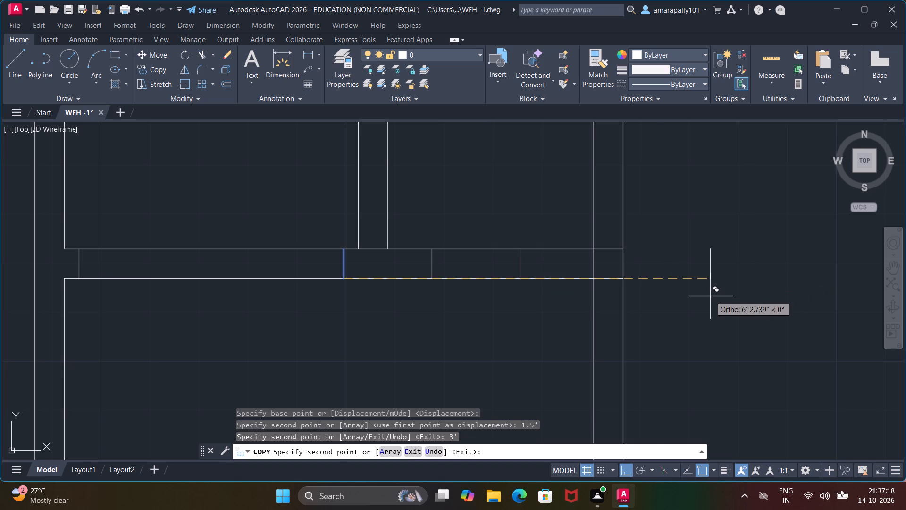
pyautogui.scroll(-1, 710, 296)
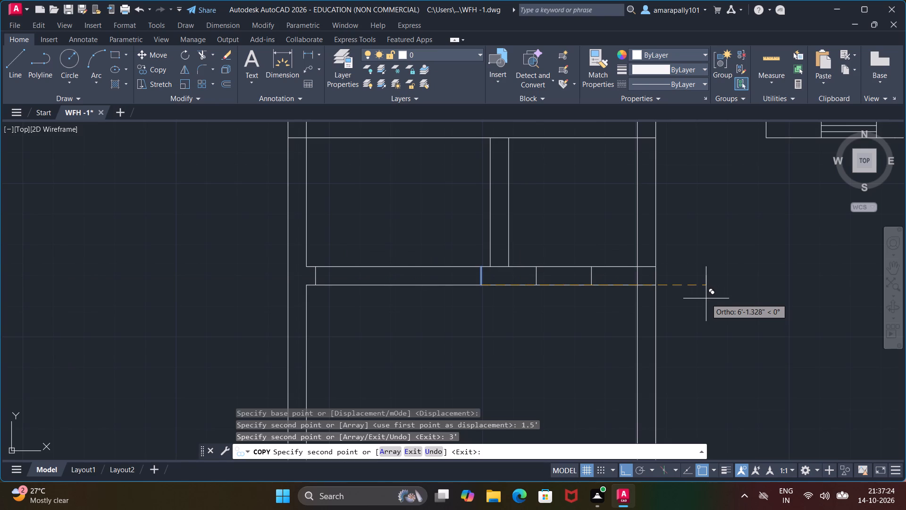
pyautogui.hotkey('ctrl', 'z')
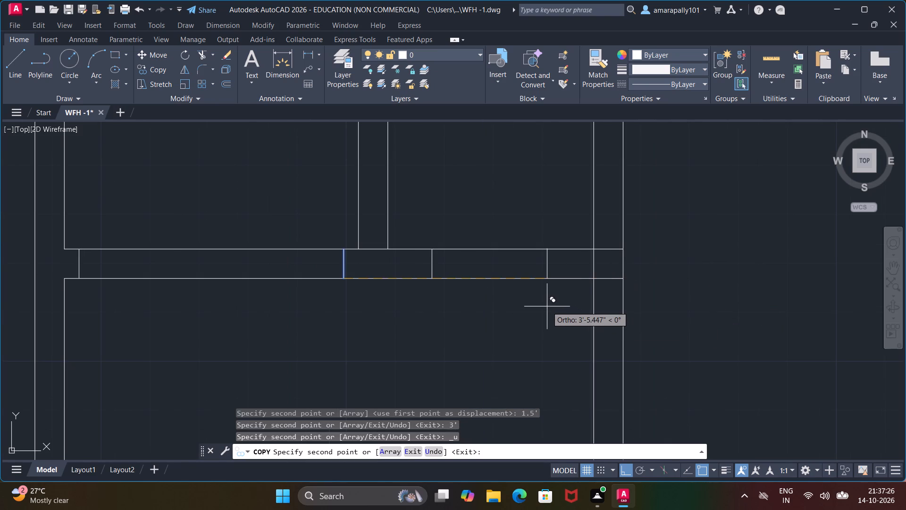
# Place another copy of the cross line 3.5' to the right of the original.
pyautogui.press('3')
pyautogui.write(".5'")
pyautogui.press('Return')
pyautogui.press('Escape')
pyautogui.press('Escape')
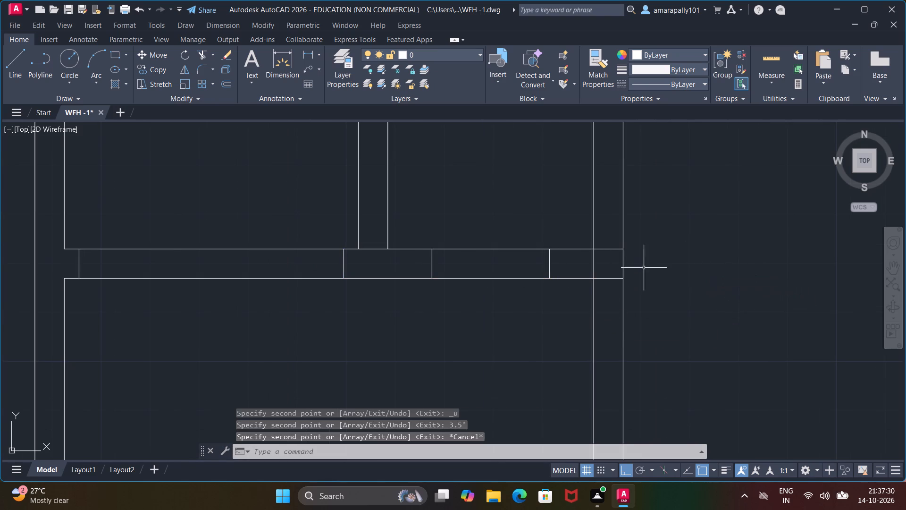
pyautogui.press('Escape')
pyautogui.press('Escape')
pyautogui.press('Escape')
pyautogui.press('Escape')
pyautogui.press('Escape')
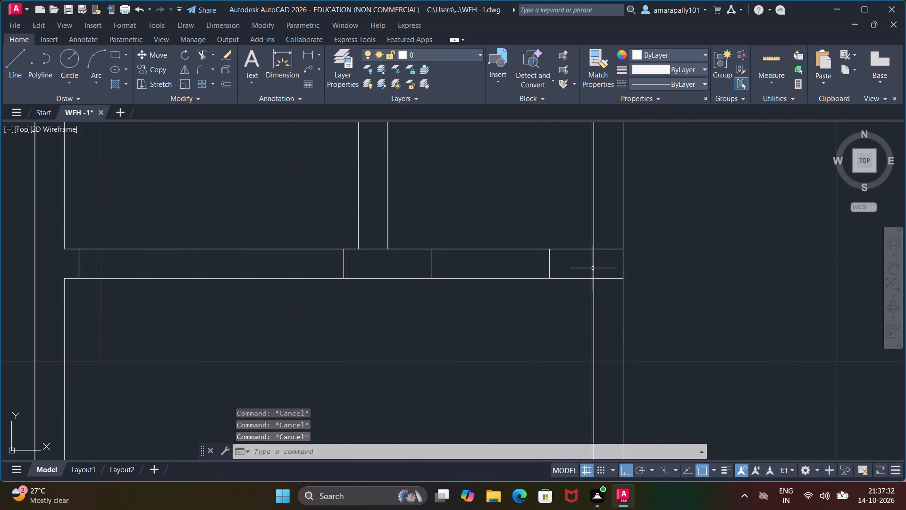
# Trim the lower partition at the vertical partition's junction, along the right opening's bottom line, and at the central wall's left face.
pyautogui.write('TR')
pyautogui.press('Return')
pyautogui.press('Return')
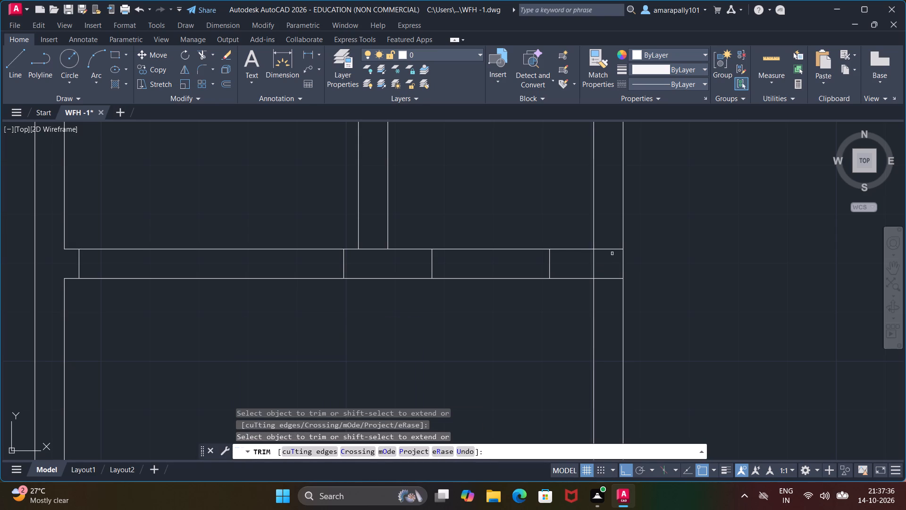
pyautogui.click(373, 248)
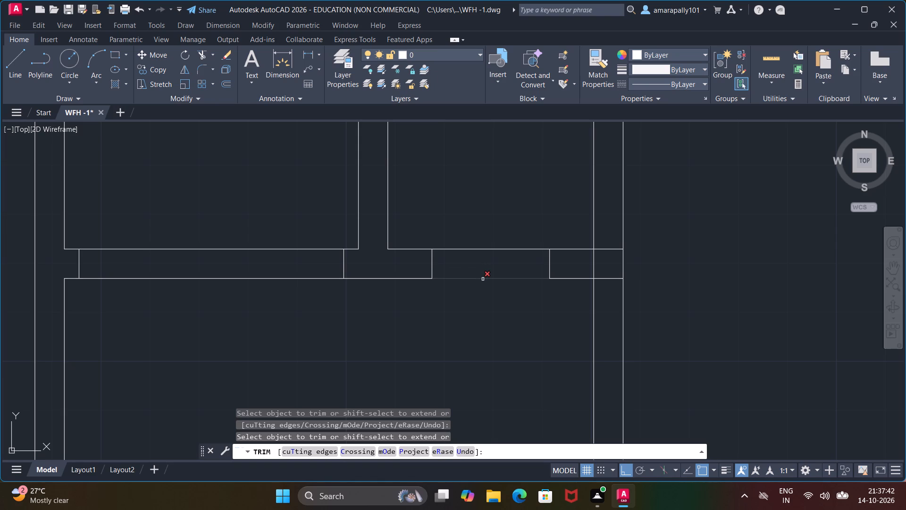
pyautogui.click(483, 279)
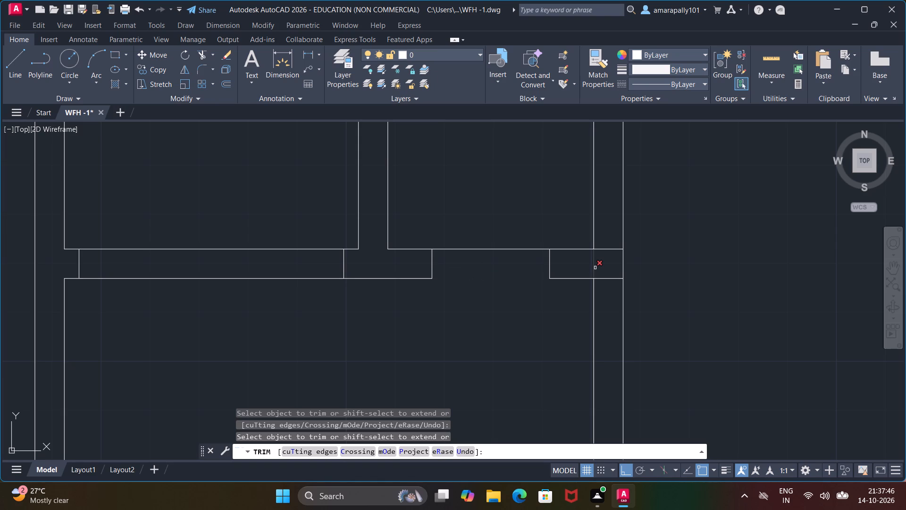
pyautogui.click(595, 268)
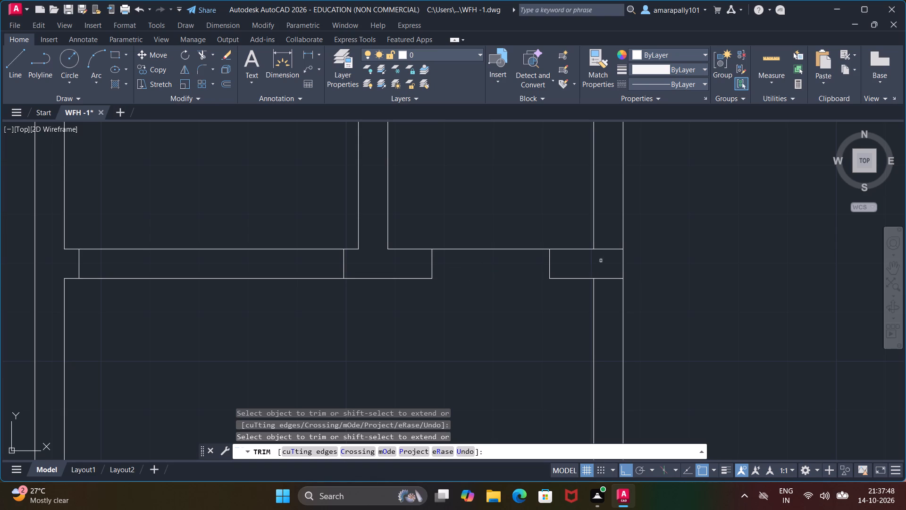
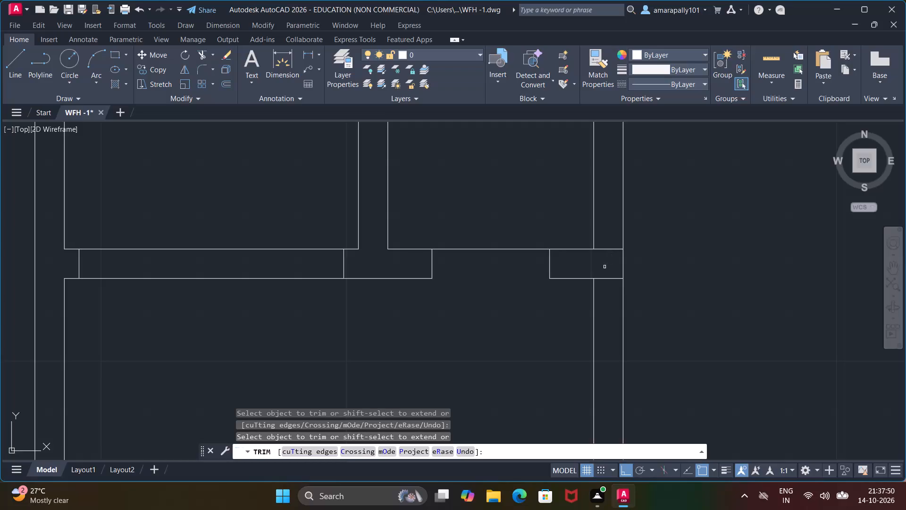
# Trim the upper wall line between the doorway's right jamb and the inner face of the right wall.
pyautogui.click(587, 248)
pyautogui.press('Escape')
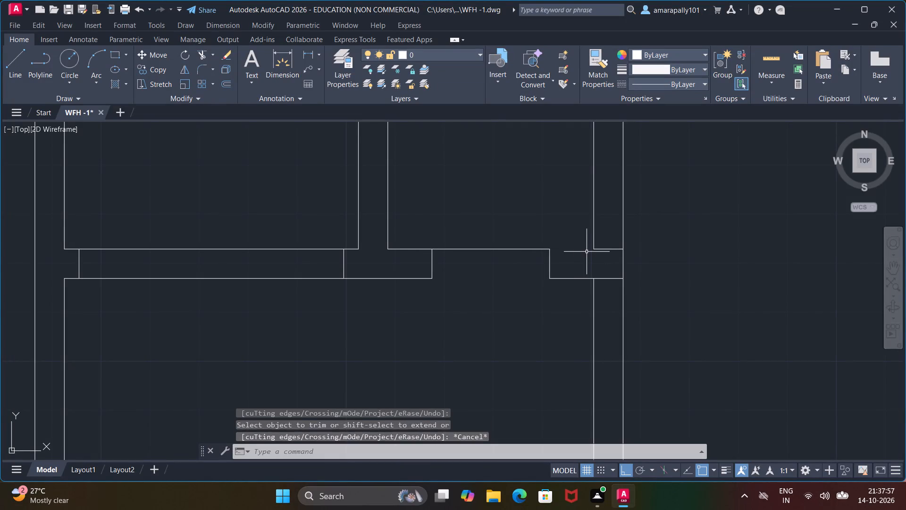
pyautogui.press('Escape')
pyautogui.press('Escape')
pyautogui.press('Escape')
pyautogui.press('Escape')
pyautogui.press('Escape')
pyautogui.press('Escape')
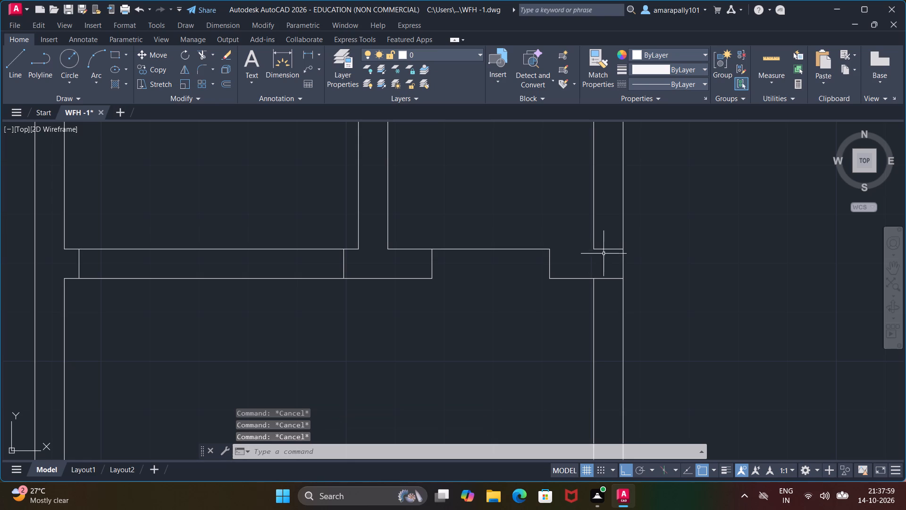
# Move the short line crossing the right wall up by 6".
pyautogui.click(612, 250)
pyautogui.rightClick(612, 250)
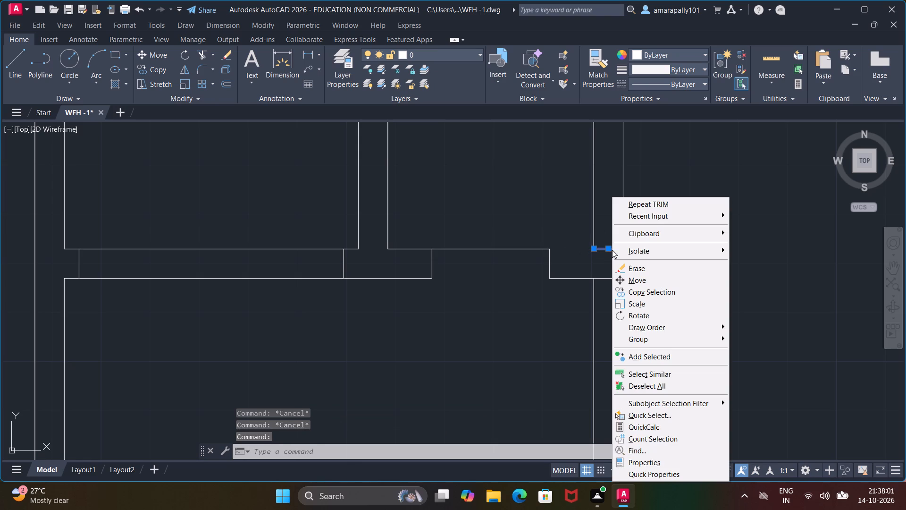
pyautogui.click(634, 277)
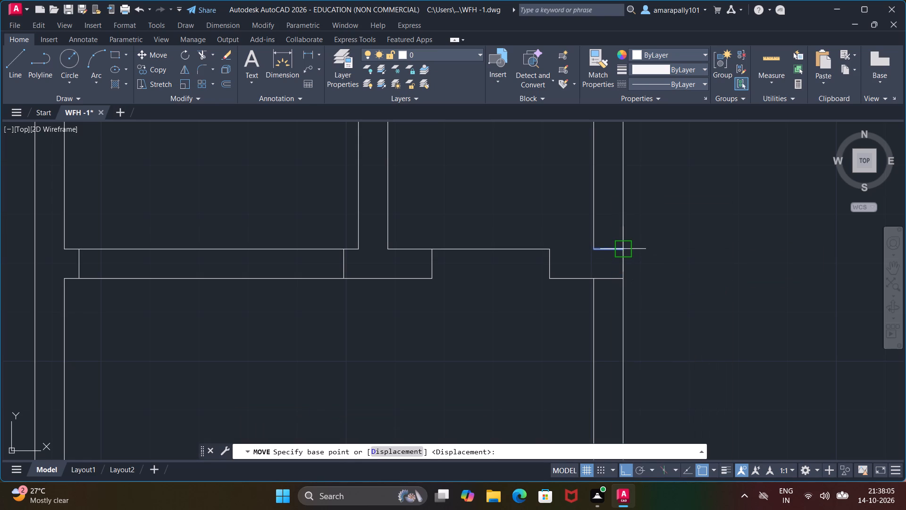
pyautogui.click(624, 247)
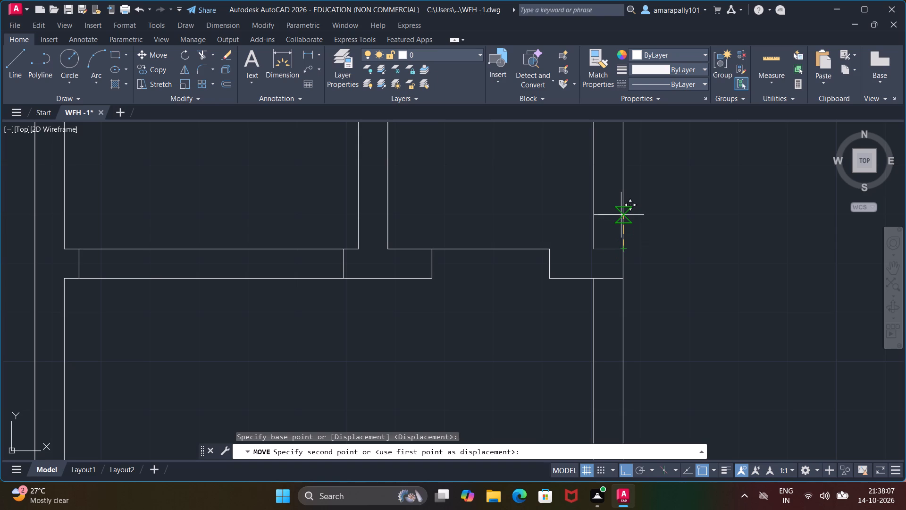
pyautogui.press('6')
pyautogui.press("'")
pyautogui.press('BackSpace')
pyautogui.hotkey('shift', '"')
pyautogui.press('Return')
pyautogui.press('Escape')
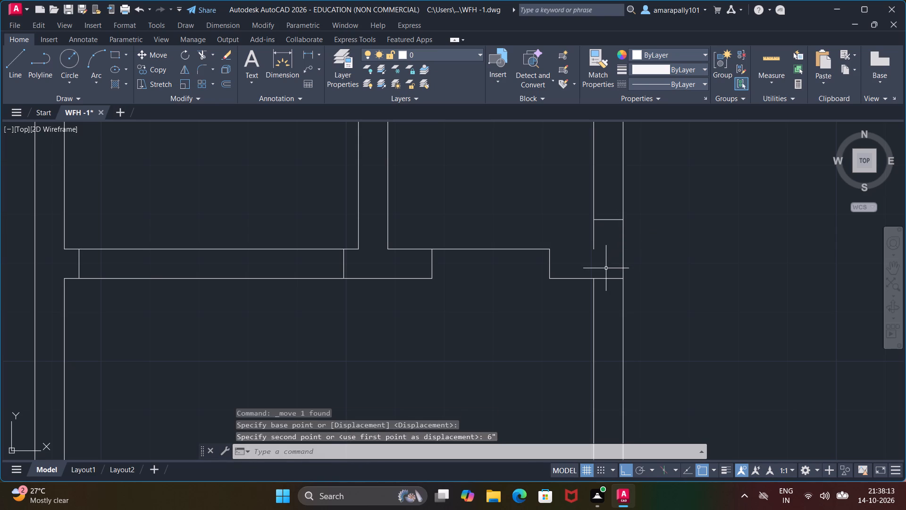
pyautogui.press('Escape')
pyautogui.press('Escape')
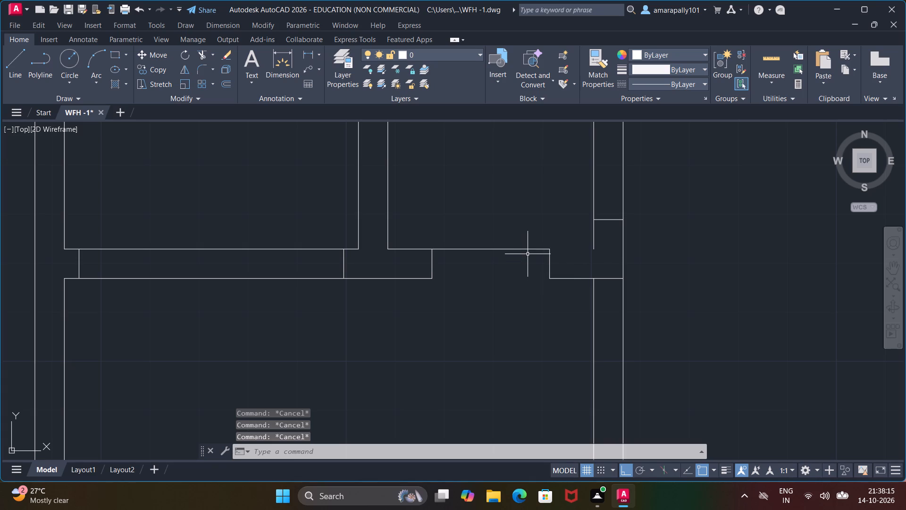
# Stretch the small room's bottom line from the doorway jamb to the inner face of the right wall.
pyautogui.click(533, 249)
pyautogui.click(550, 248)
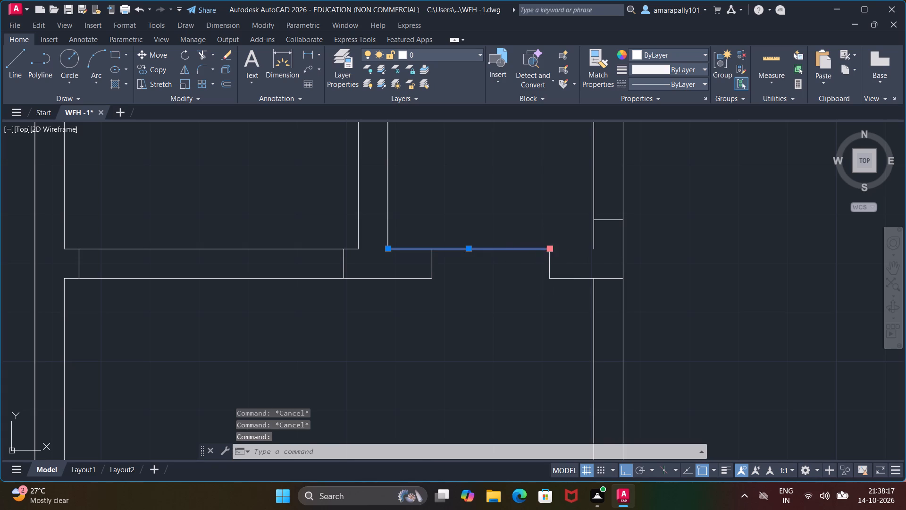
pyautogui.click(595, 248)
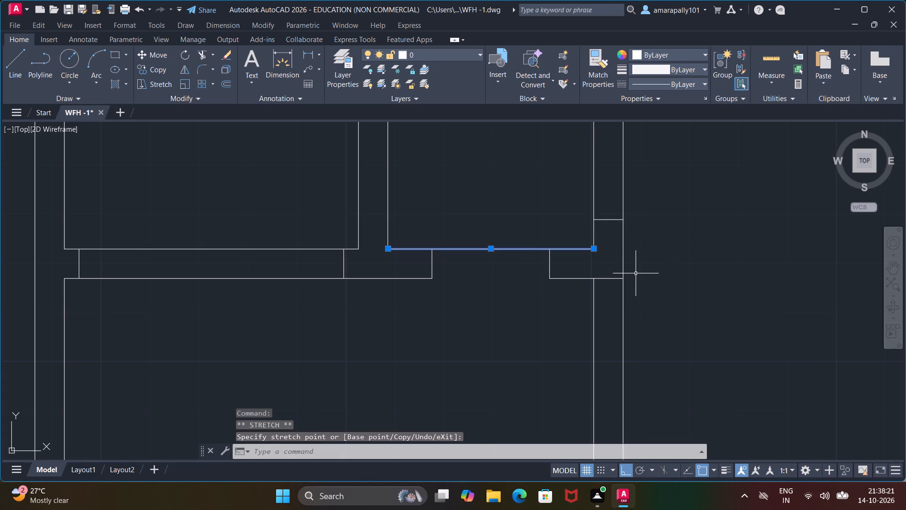
pyautogui.press('Escape')
pyautogui.press('Escape')
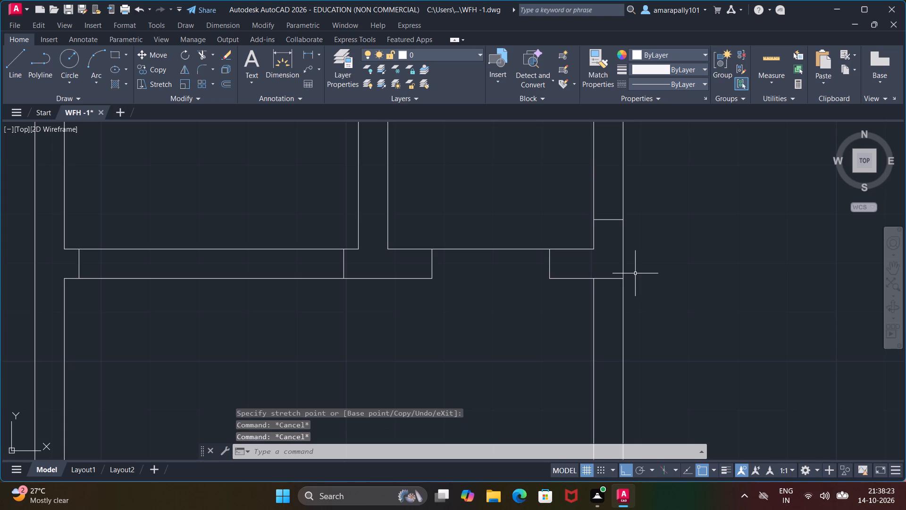
# Trim the vertical stub inside the top wall's right corner and the line closing the top of the partition between the two rooms.
pyautogui.scroll(-2, 635, 273)
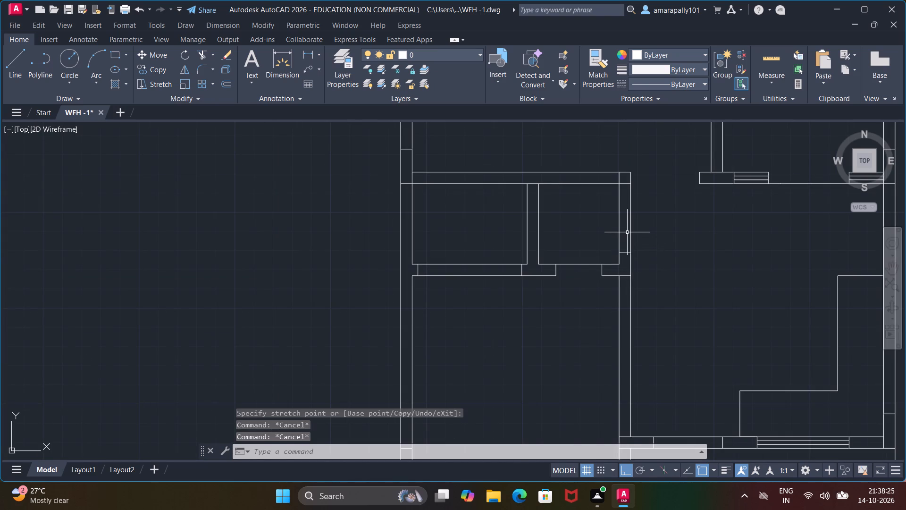
pyautogui.write('TR')
pyautogui.press('Return')
pyautogui.press('Return')
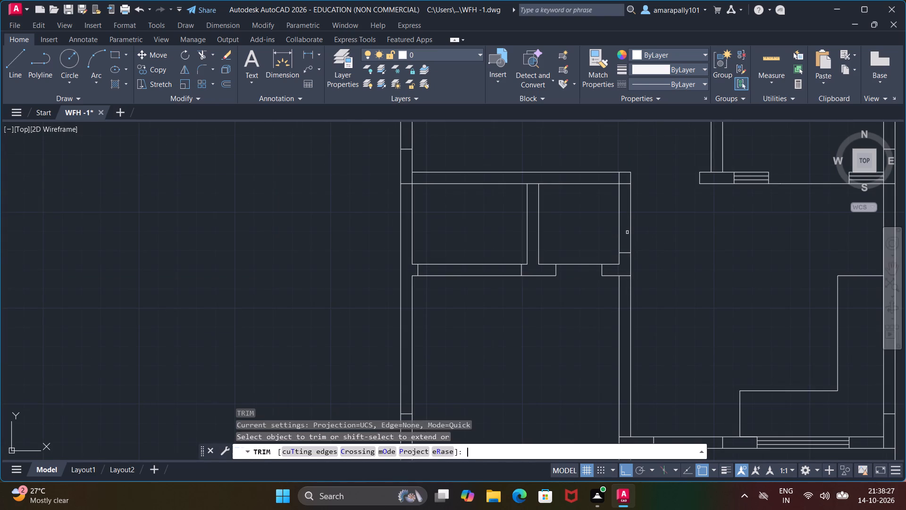
pyautogui.click(619, 178)
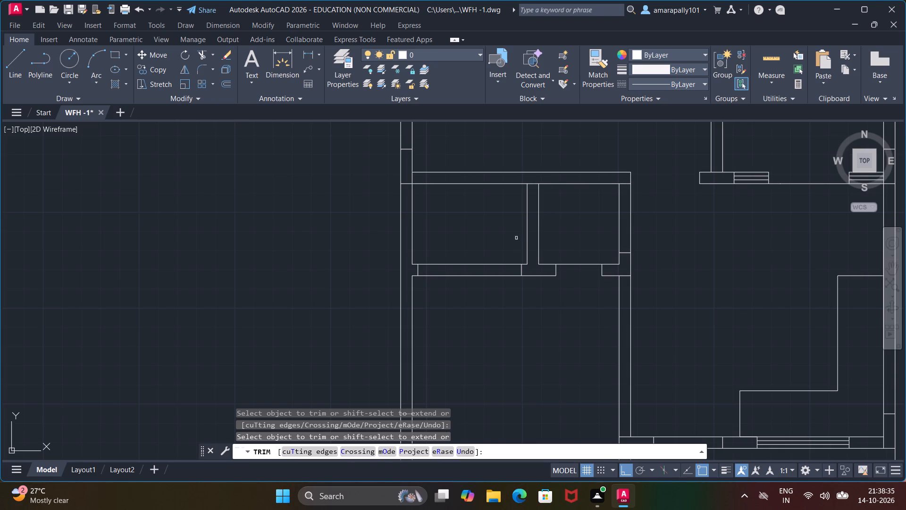
pyautogui.click(535, 183)
pyautogui.press('Escape')
pyautogui.press('Escape')
pyautogui.press('Escape')
pyautogui.press('Escape')
pyautogui.press('Escape')
pyautogui.press('Escape')
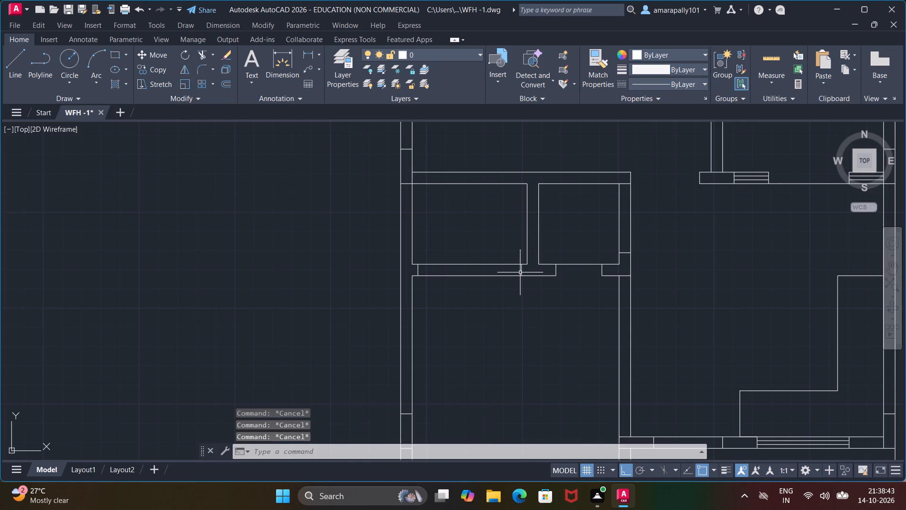
# Copy the short cross line beside the partition in the lower wall straight up into the top wall.
pyautogui.click(521, 271)
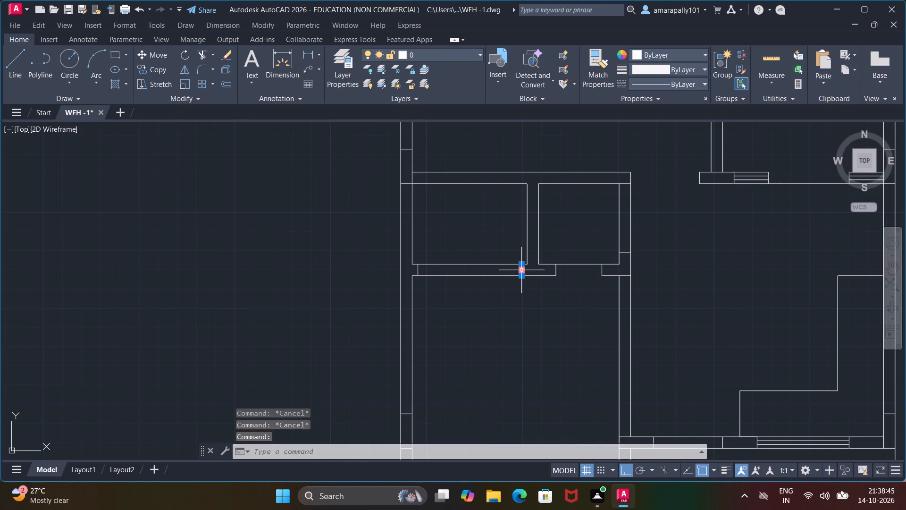
pyautogui.rightClick(520, 272)
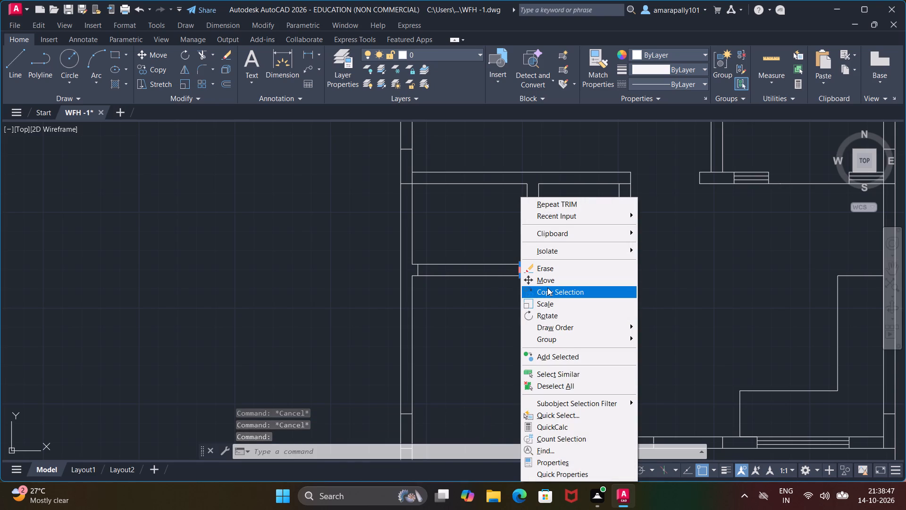
pyautogui.click(547, 288)
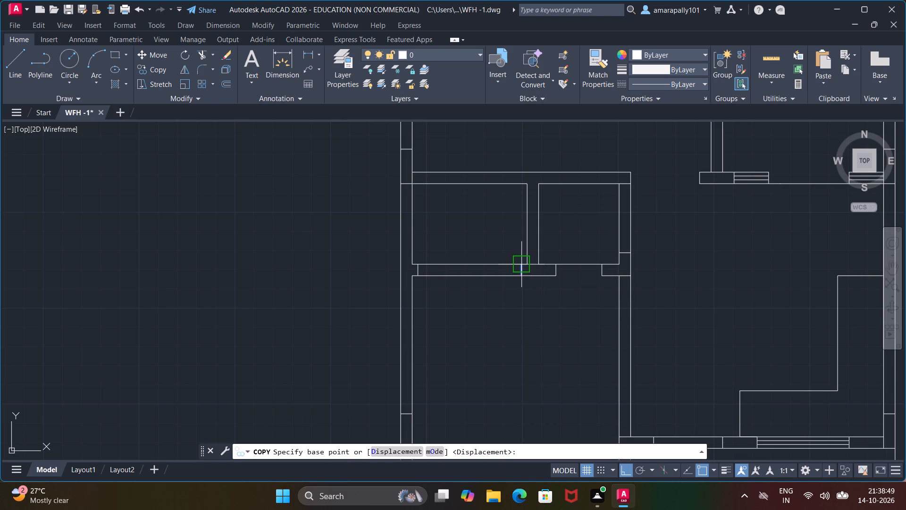
pyautogui.scroll(5, 515, 256)
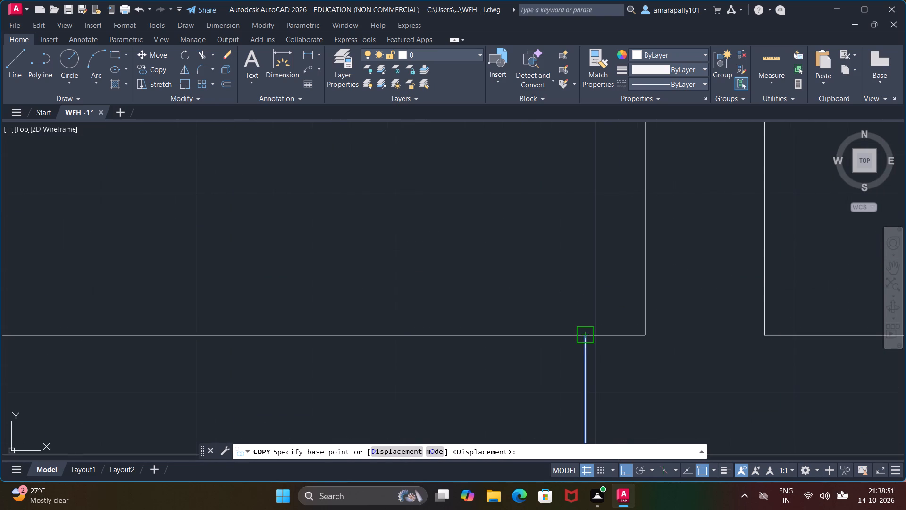
pyautogui.click(586, 332)
pyautogui.scroll(-6, 577, 115)
pyautogui.moveTo(575, 115); pyautogui.dragTo(581, 310, button='middle')
pyautogui.scroll(1, 581, 310)
pyautogui.scroll(-2, 581, 295)
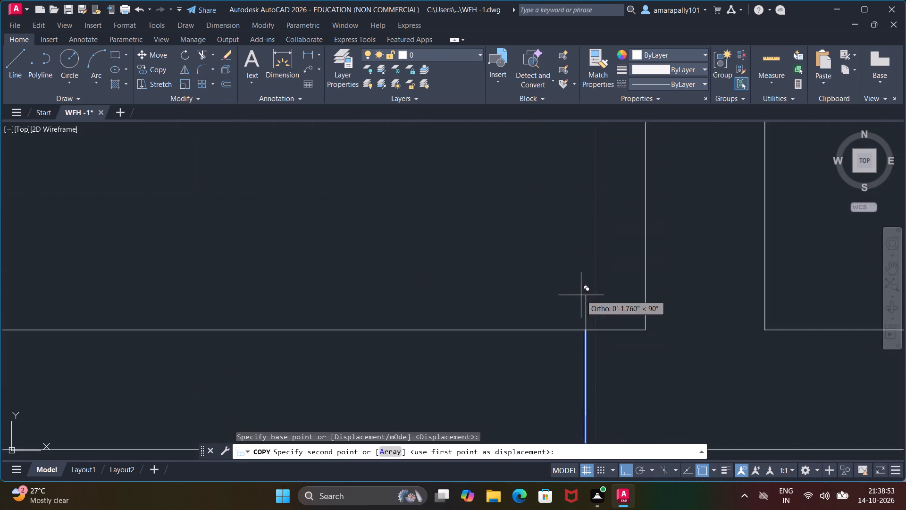
pyautogui.scroll(-4, 581, 295)
pyautogui.scroll(4, 573, 192)
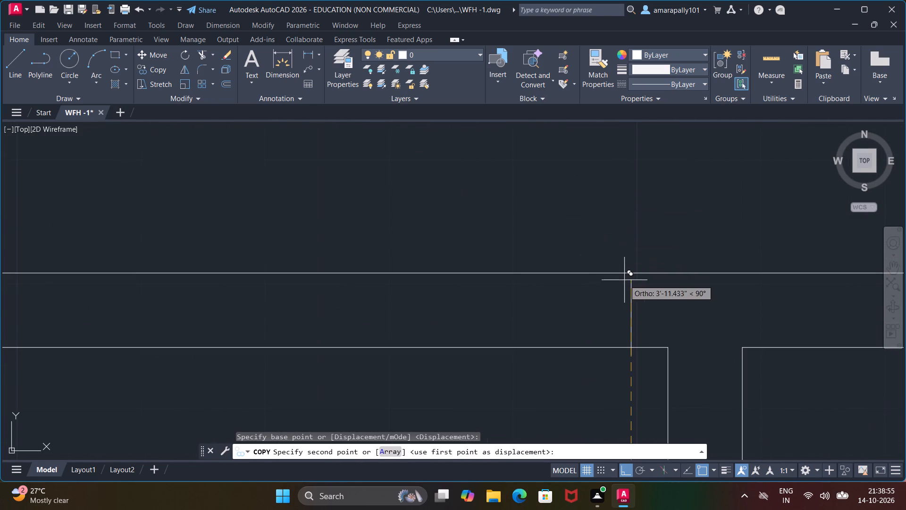
pyautogui.click(629, 274)
pyautogui.press('Escape')
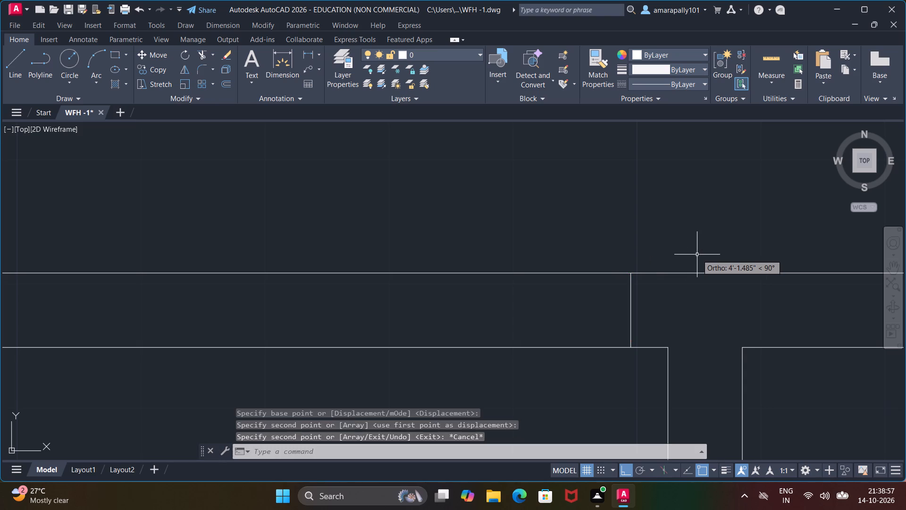
pyautogui.press('Escape')
pyautogui.scroll(-2, 673, 272)
pyautogui.press('Escape')
pyautogui.scroll(-3, 673, 272)
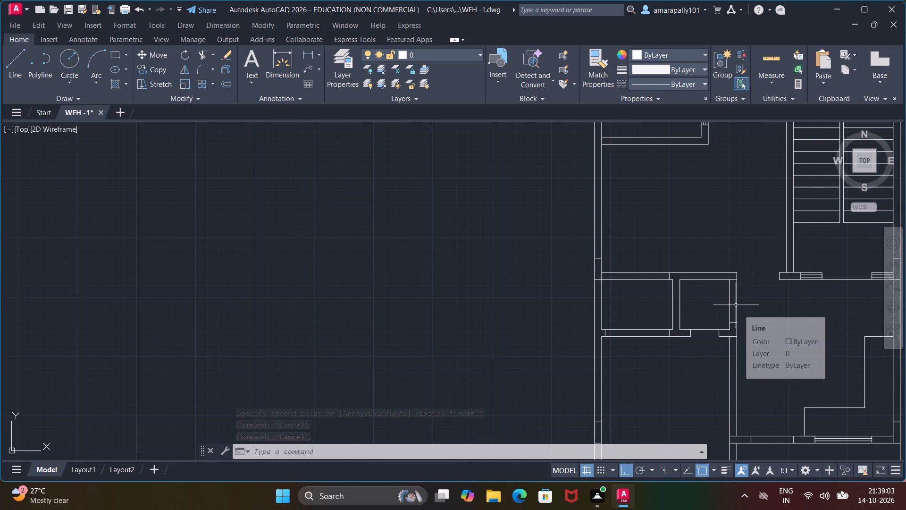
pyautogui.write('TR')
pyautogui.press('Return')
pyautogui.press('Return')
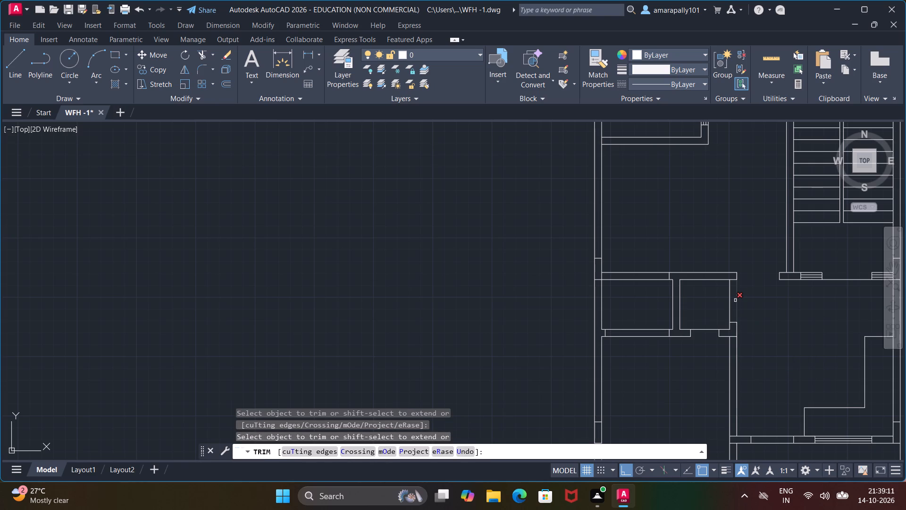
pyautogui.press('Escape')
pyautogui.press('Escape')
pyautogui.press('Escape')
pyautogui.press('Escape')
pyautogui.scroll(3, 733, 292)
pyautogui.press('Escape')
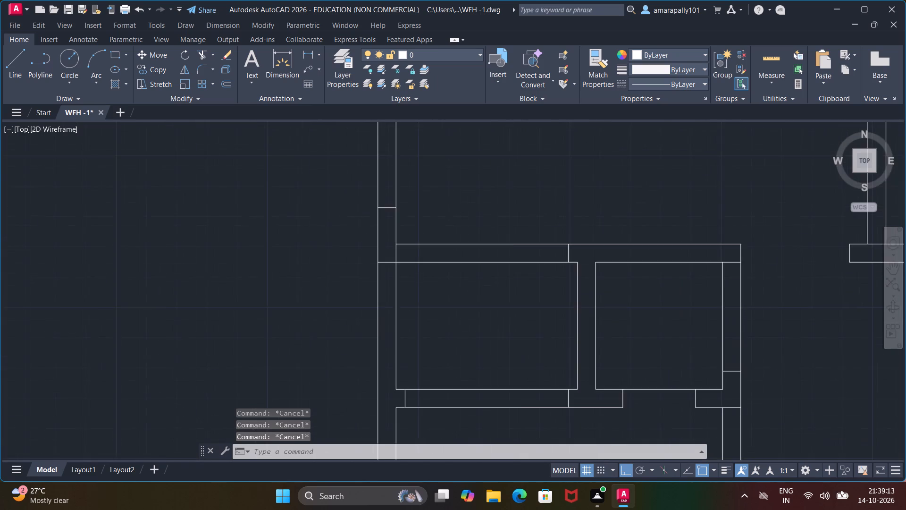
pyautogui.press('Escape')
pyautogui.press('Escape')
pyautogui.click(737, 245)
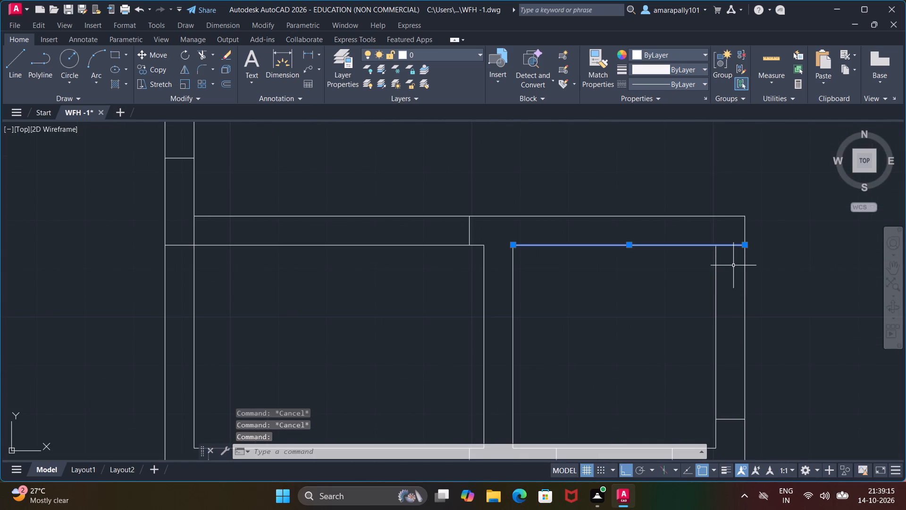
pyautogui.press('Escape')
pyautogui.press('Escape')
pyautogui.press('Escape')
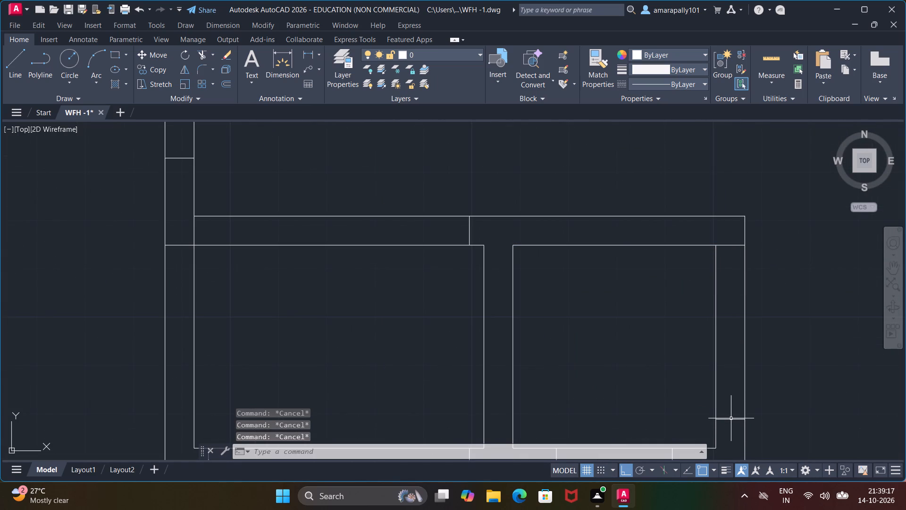
# Copy the short line crossing the right wall up to the level of the small room's top inner corner.
pyautogui.click(731, 418)
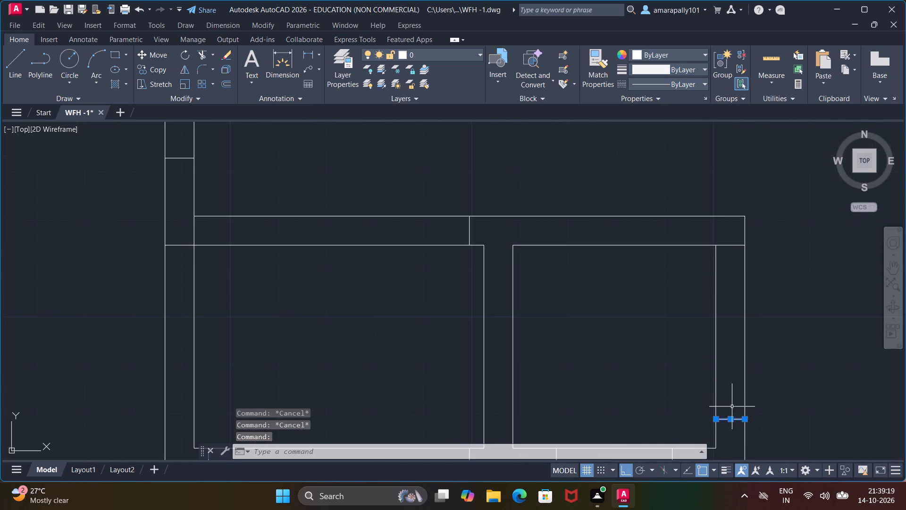
pyautogui.rightClick(730, 410)
pyautogui.click(761, 219)
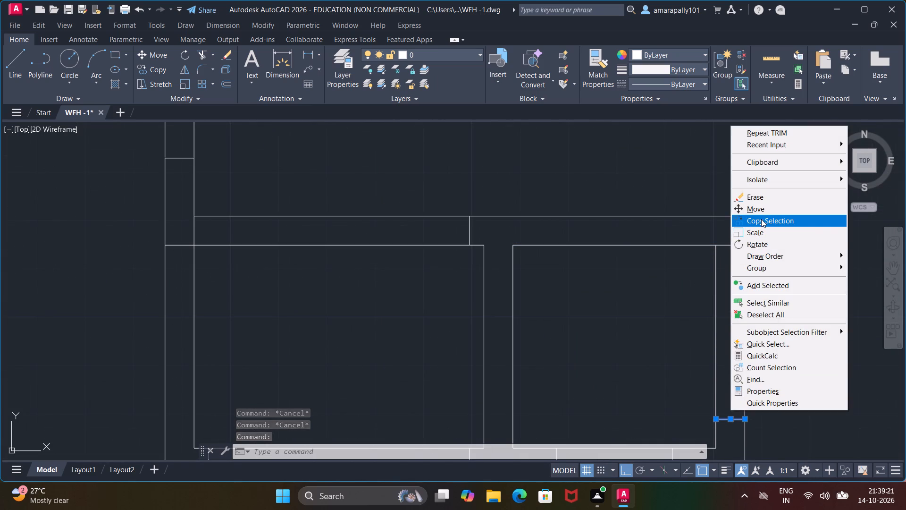
pyautogui.click(744, 423)
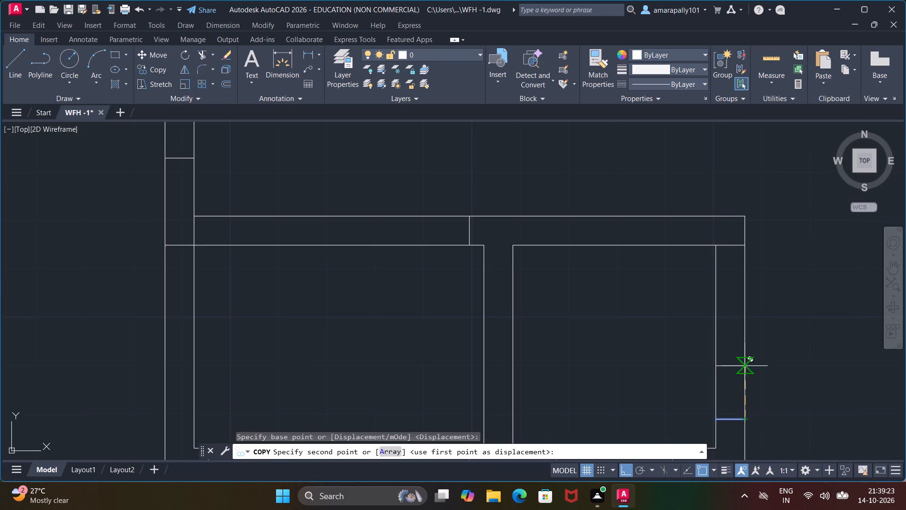
pyautogui.click(744, 246)
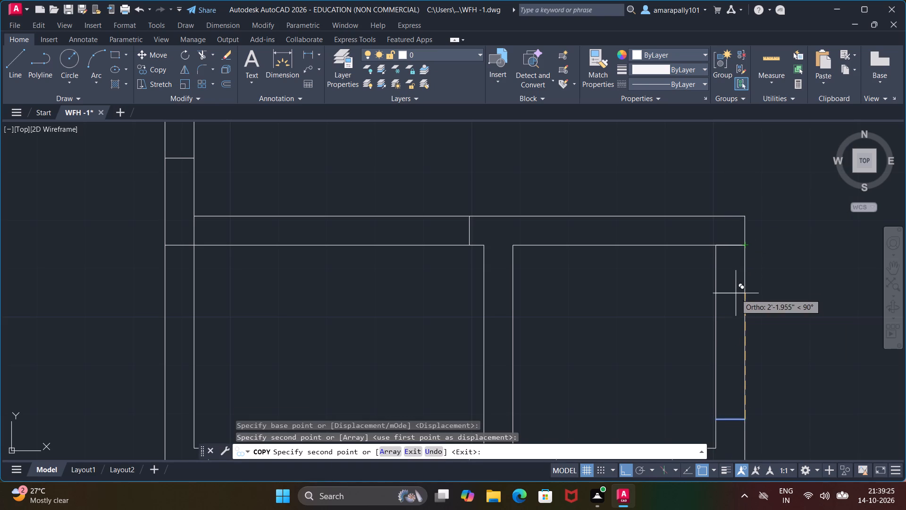
pyautogui.press('Escape')
pyautogui.press('Escape')
pyautogui.press('Escape')
# Move the copied cross line at the small room's top inner corner 6" down along the right wall.
pyautogui.click(731, 246)
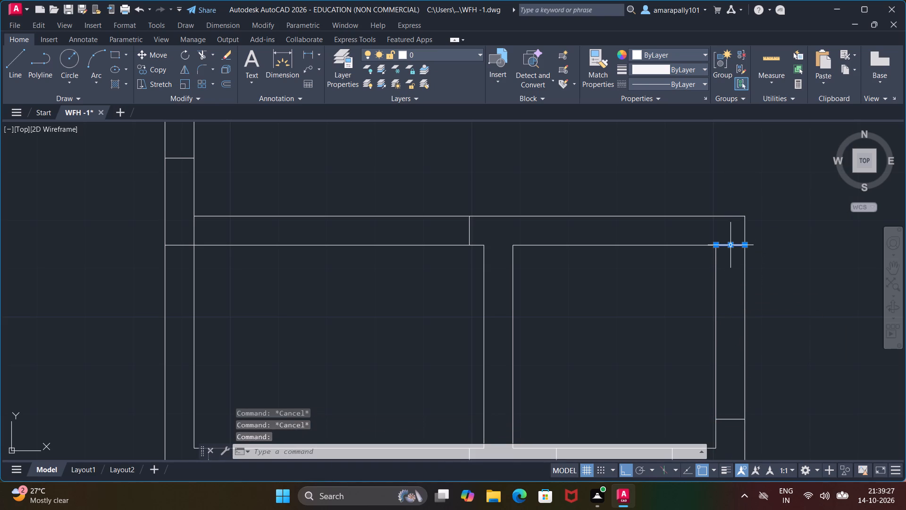
pyautogui.rightClick(732, 246)
pyautogui.click(757, 278)
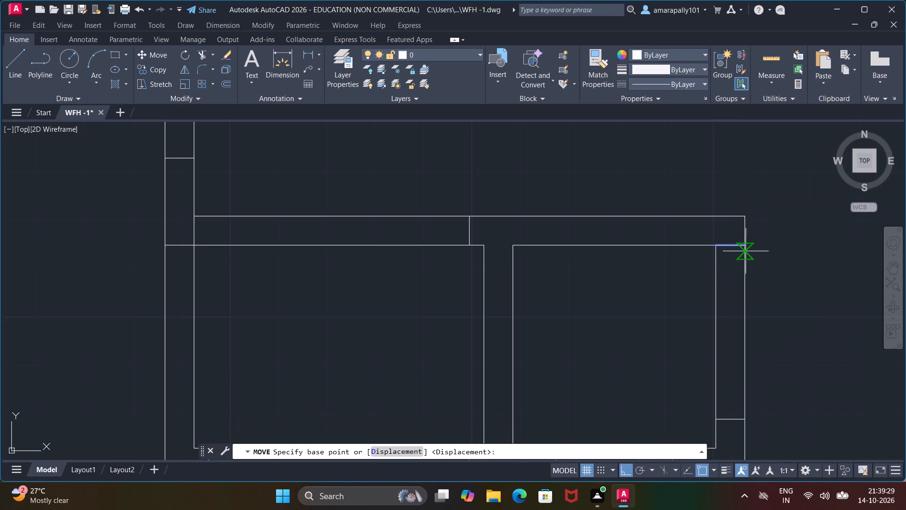
pyautogui.click(743, 244)
pyautogui.write('6"')
pyautogui.press('Return')
pyautogui.press('Escape')
pyautogui.press('Escape')
pyautogui.press('Escape')
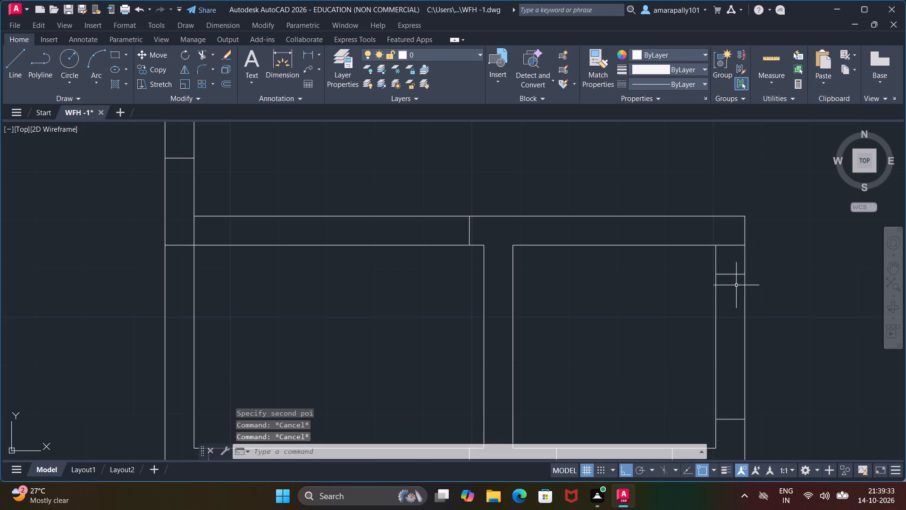
pyautogui.press('Escape')
pyautogui.press('Escape')
# Trim the line across the right wall at the top inner corner and the outer wall face between the two cross lines.
pyautogui.write('TR')
pyautogui.press('Return')
pyautogui.press('Return')
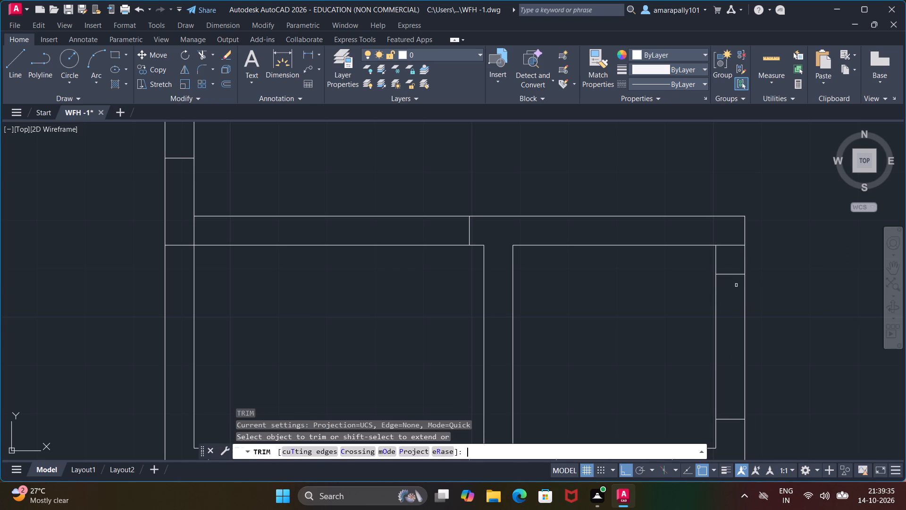
pyautogui.click(721, 246)
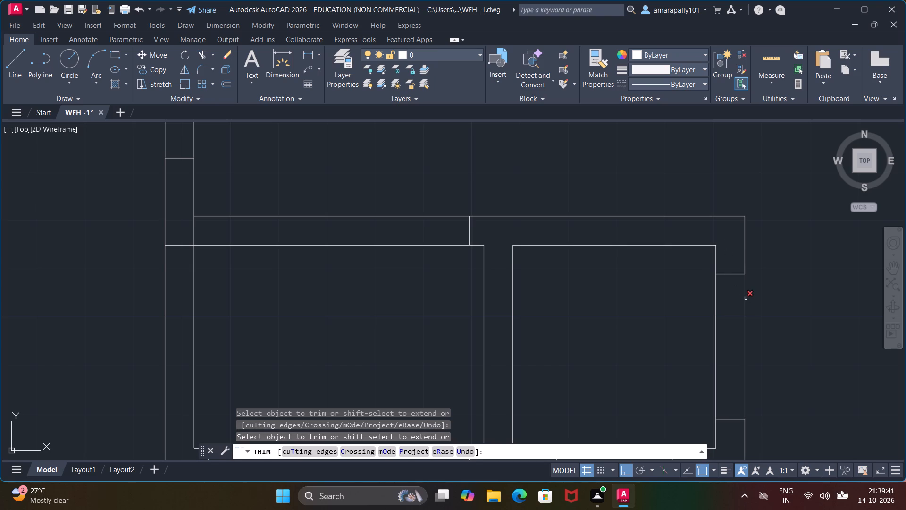
pyautogui.click(746, 298)
pyautogui.scroll(-2, 738, 404)
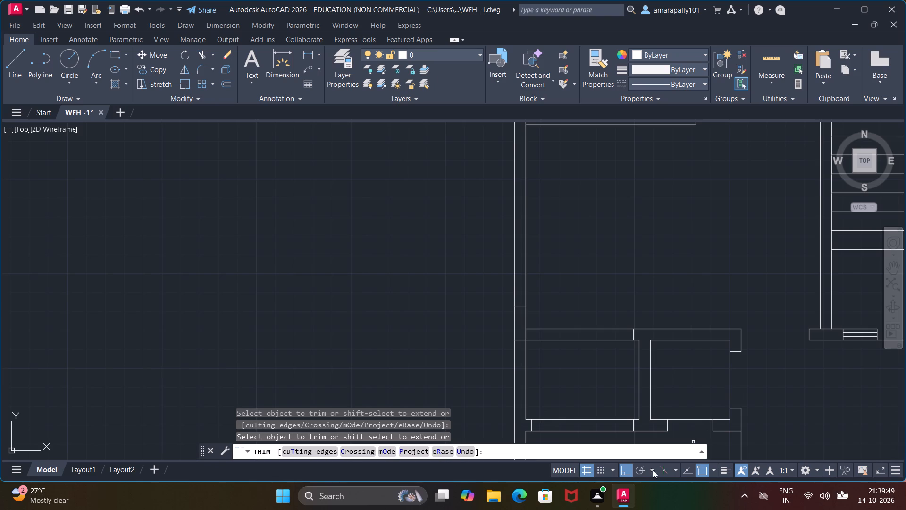
pyautogui.press('Escape')
pyautogui.press('Escape')
pyautogui.press('Escape')
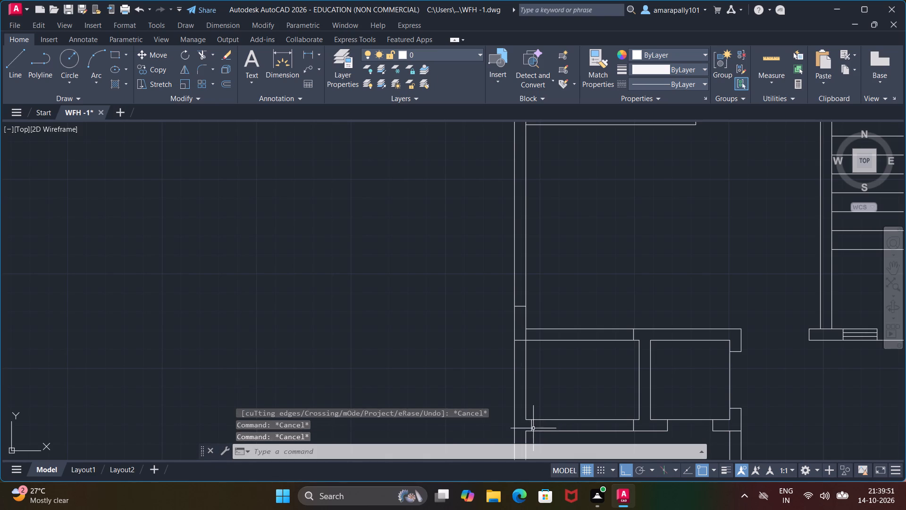
# Copy the short cross line at the lower wall's left end straight up into the top wall.
pyautogui.press('Escape')
pyautogui.click(531, 424)
pyautogui.rightClick(548, 427)
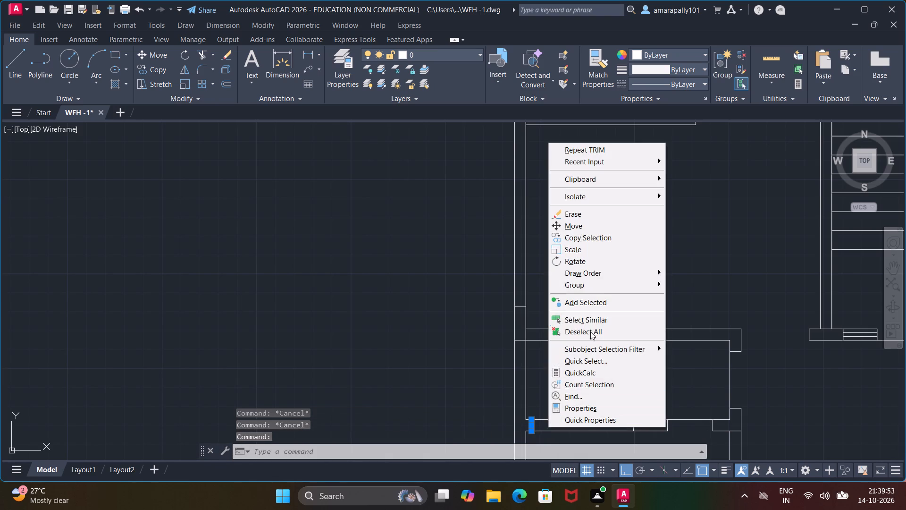
pyautogui.click(598, 242)
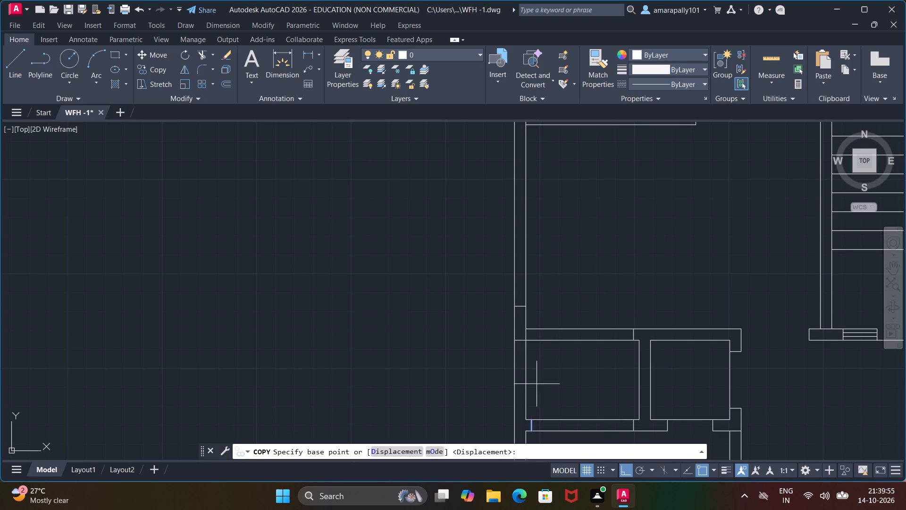
pyautogui.click(533, 420)
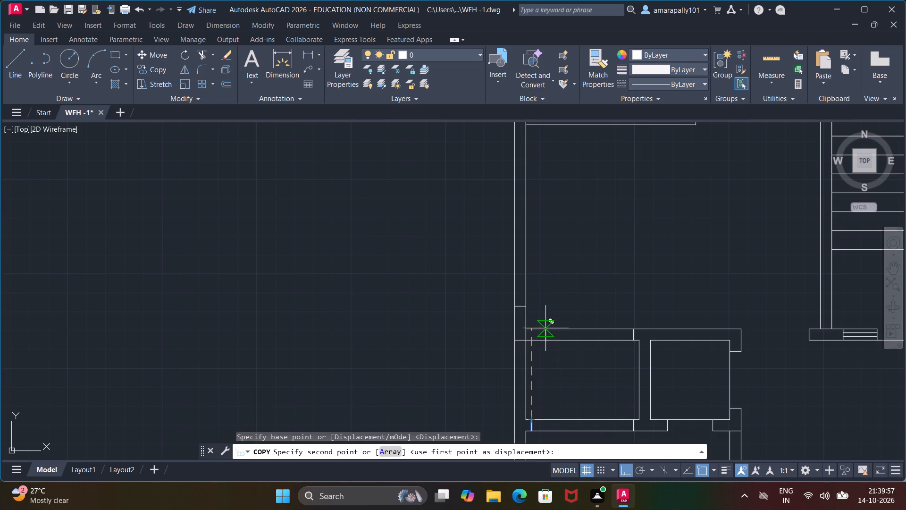
pyautogui.scroll(4, 545, 329)
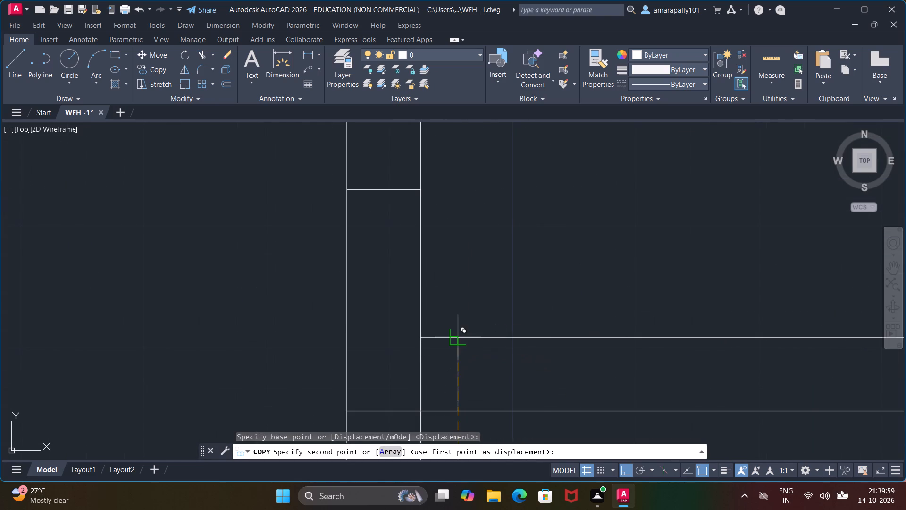
pyautogui.click(460, 342)
pyautogui.scroll(3, 493, 336)
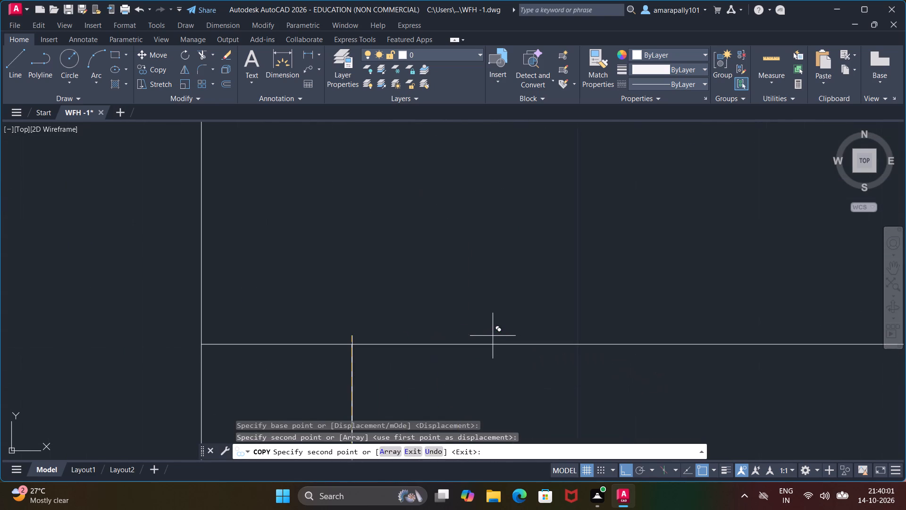
pyautogui.press('Escape')
pyautogui.press('Escape')
pyautogui.press('Escape')
pyautogui.scroll(-3, 537, 388)
pyautogui.press('Escape')
pyautogui.press('Escape')
# Draw a line across the bottom of the partition between the two rooms, joining their inner bottom corners.
pyautogui.scroll(-4, 537, 388)
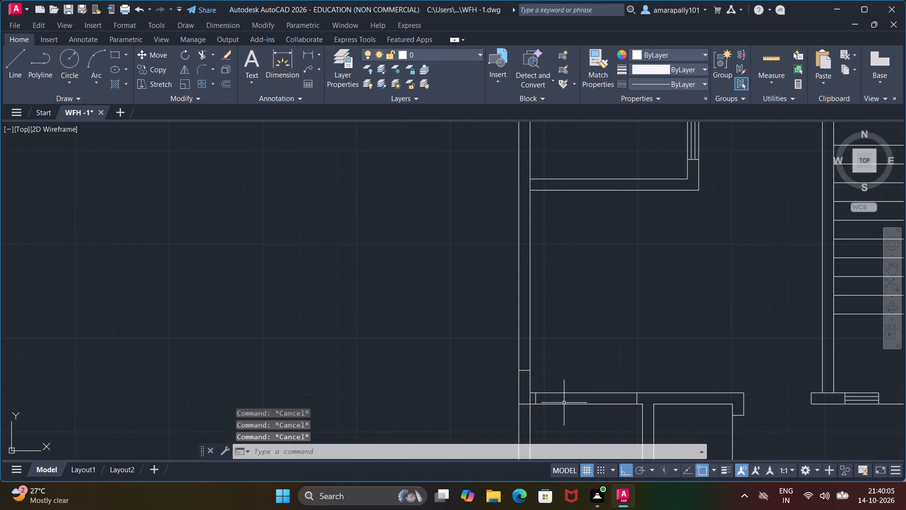
pyautogui.scroll(-1, 559, 408)
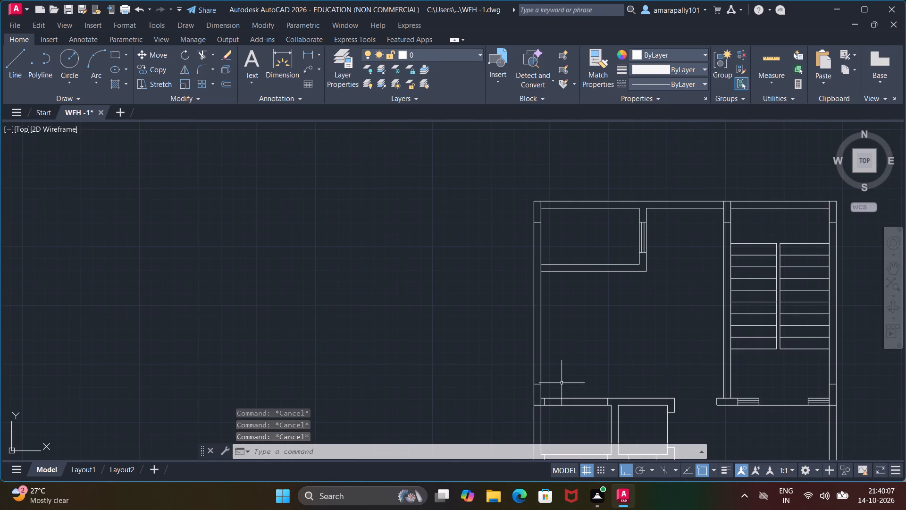
pyautogui.scroll(-3, 557, 382)
pyautogui.scroll(4, 570, 393)
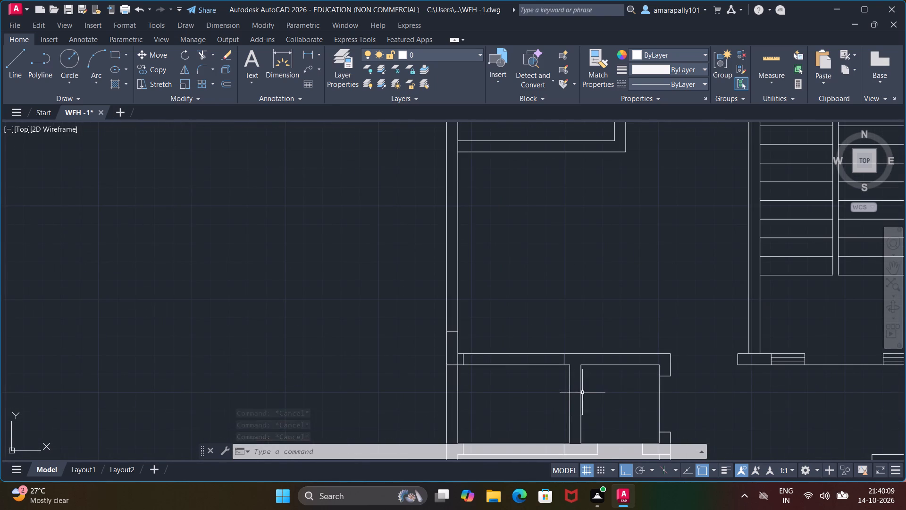
pyautogui.moveTo(596, 393); pyautogui.dragTo(619, 259, button='middle')
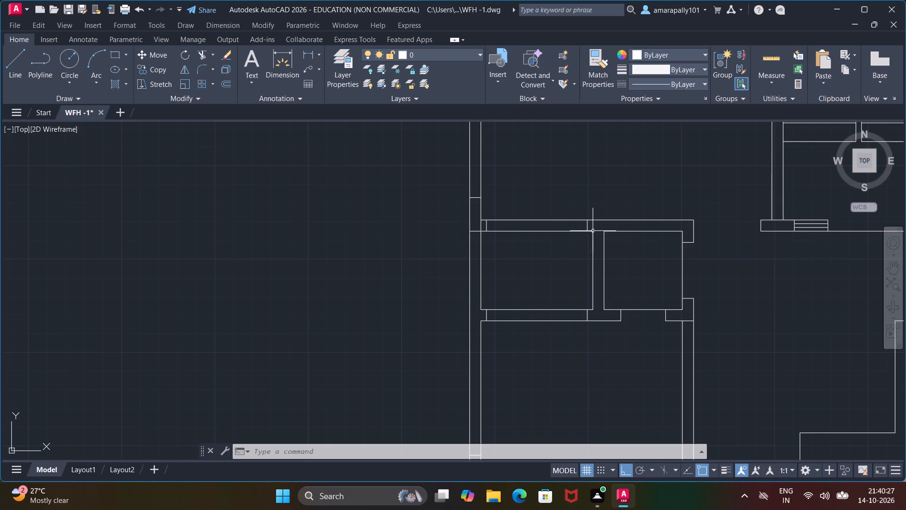
pyautogui.scroll(2, 593, 231)
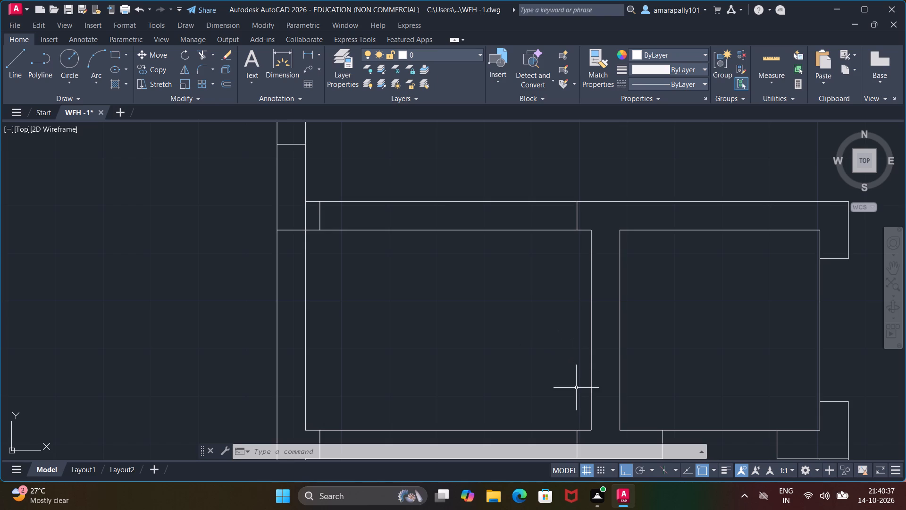
pyautogui.press('l')
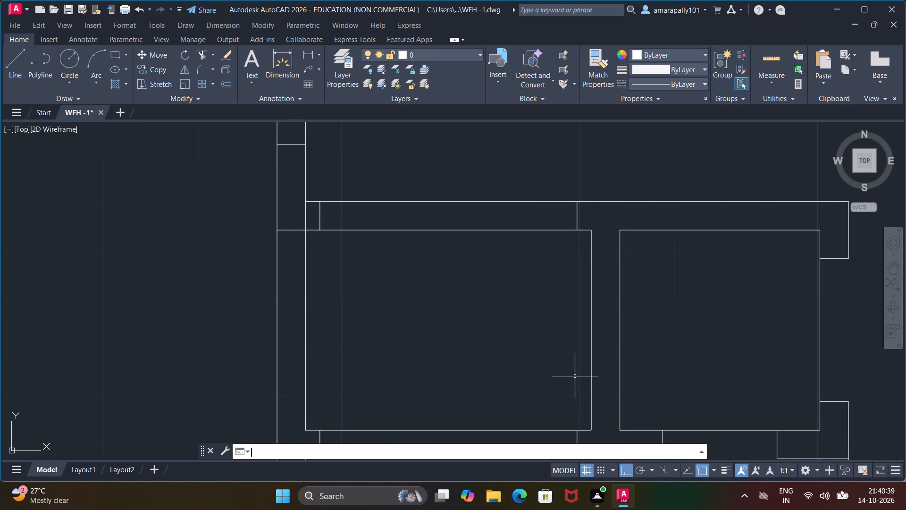
pyautogui.press('Return')
pyautogui.click(589, 433)
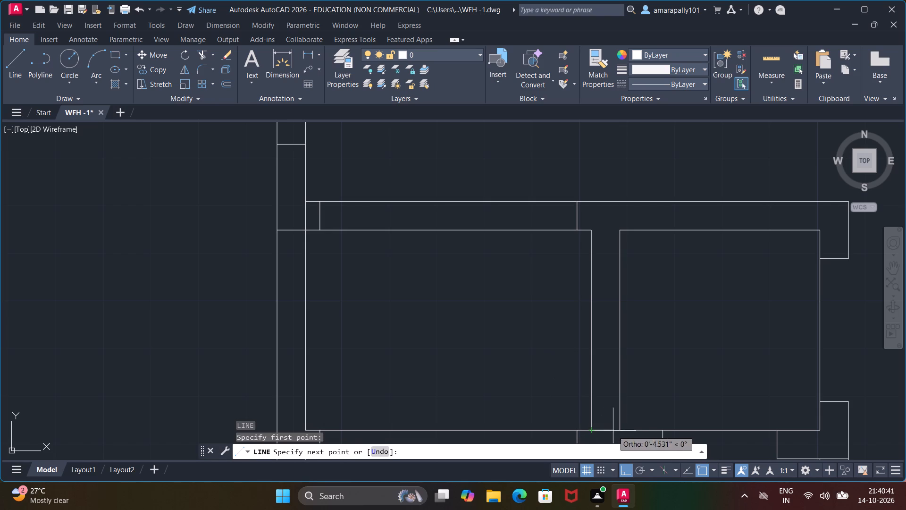
pyautogui.click(619, 430)
pyautogui.press('Escape')
pyautogui.press('Escape')
pyautogui.press('Escape')
pyautogui.press('Escape')
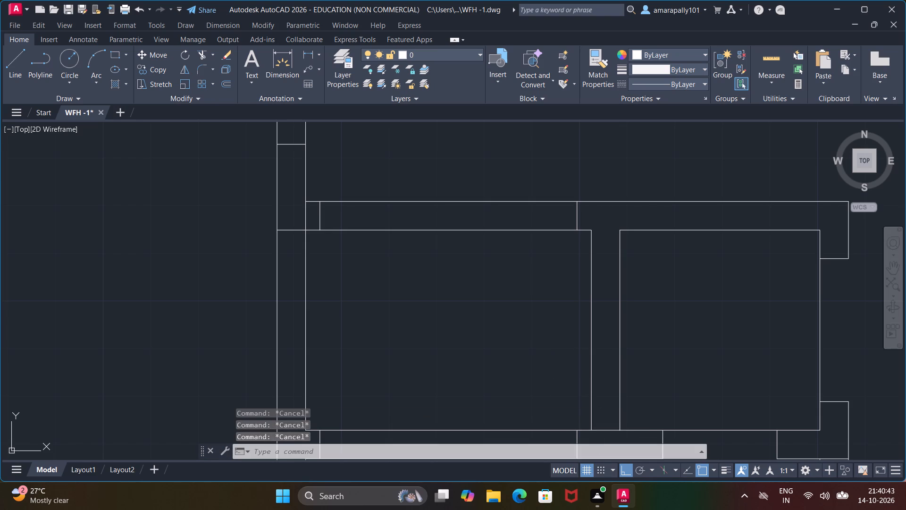
# Move the line across the partition's bottom 9" straight up.
pyautogui.click(600, 431)
pyautogui.rightClick(596, 406)
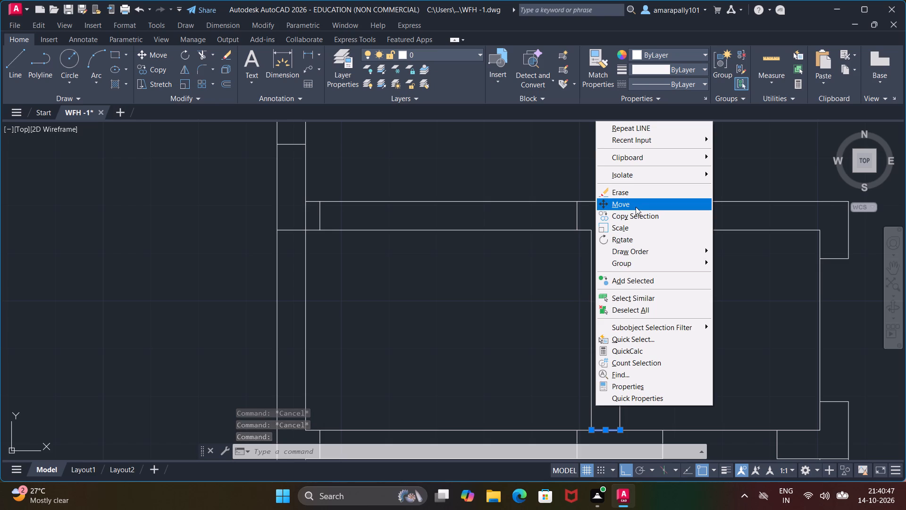
pyautogui.click(636, 207)
pyautogui.click(617, 431)
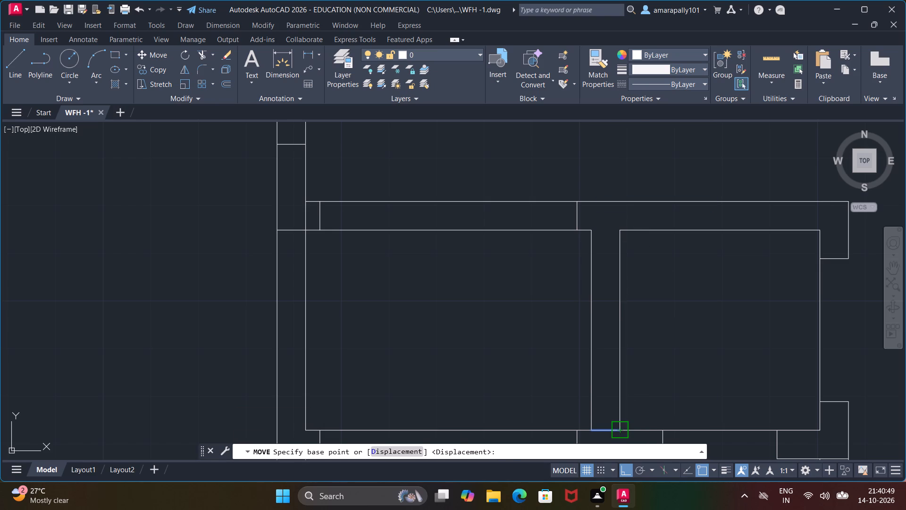
pyautogui.write('9"')
pyautogui.press('Return')
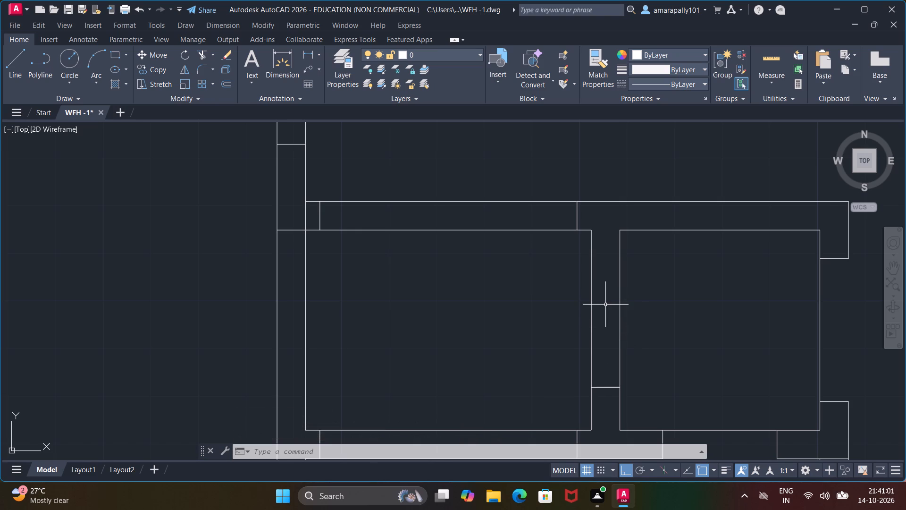
# Copy the partition's cross line 2' straight up to mark the other end of the opening.
pyautogui.click(609, 387)
pyautogui.rightClick(612, 386)
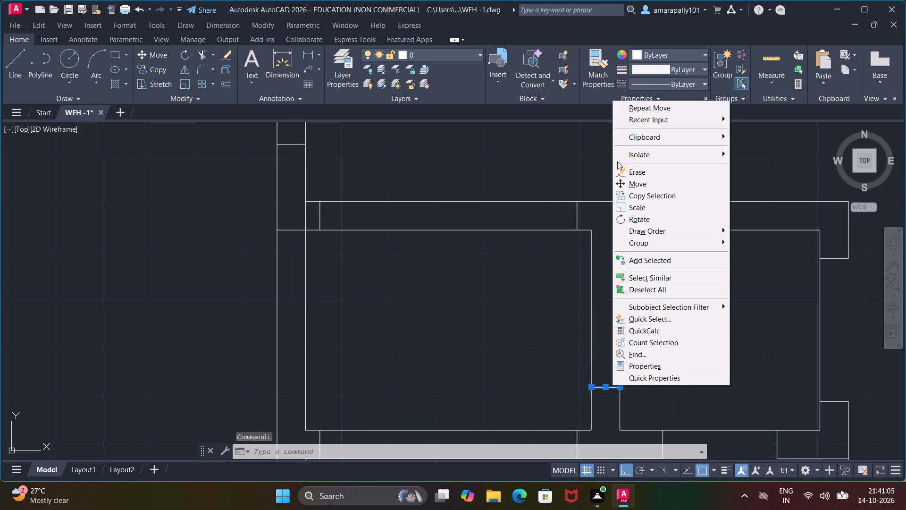
pyautogui.click(616, 195)
pyautogui.click(616, 396)
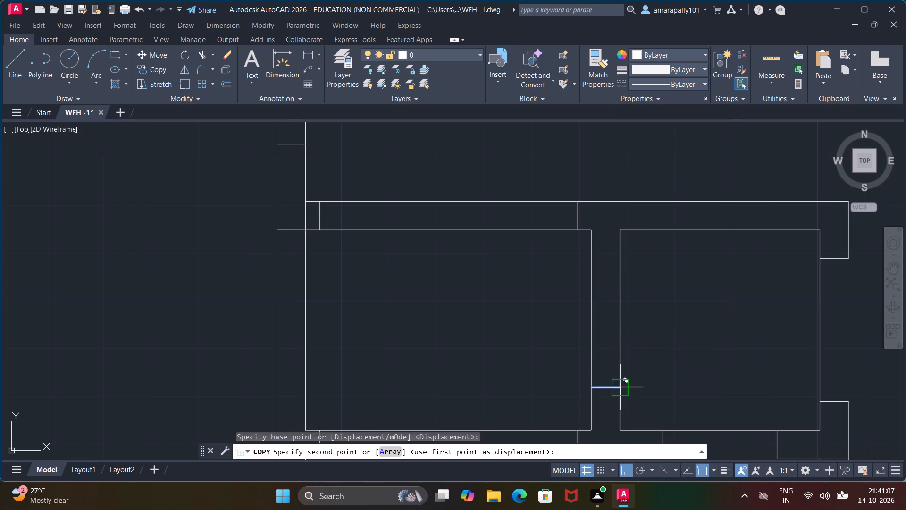
pyautogui.write("2'")
pyautogui.press('Return')
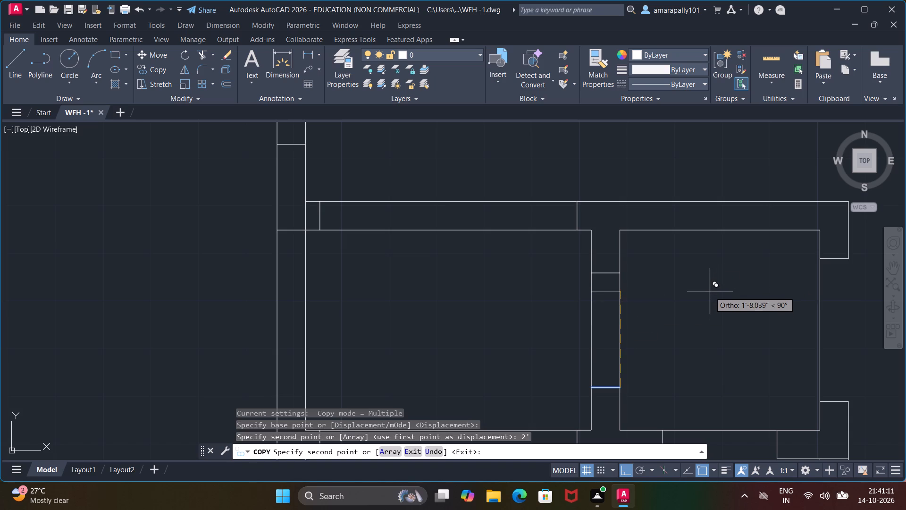
pyautogui.press('Escape')
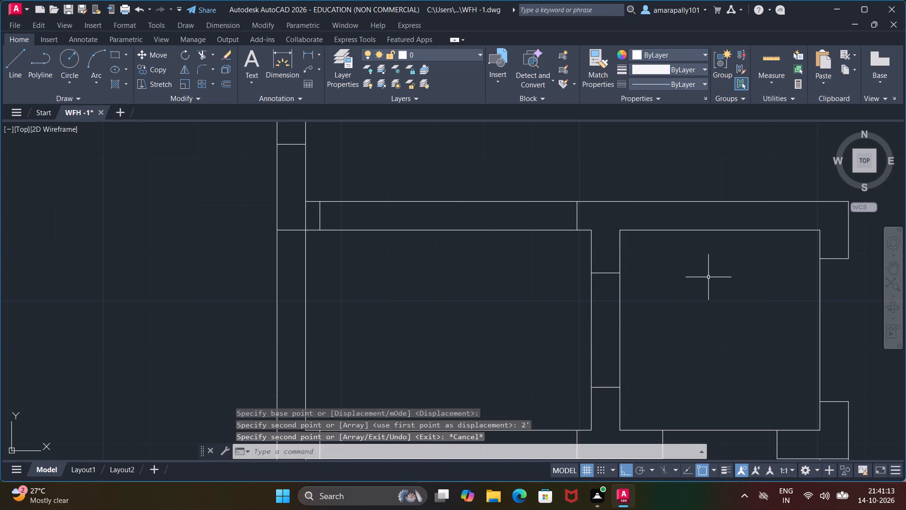
pyautogui.press('Escape')
pyautogui.press('Escape')
pyautogui.press('Escape')
pyautogui.press('Escape')
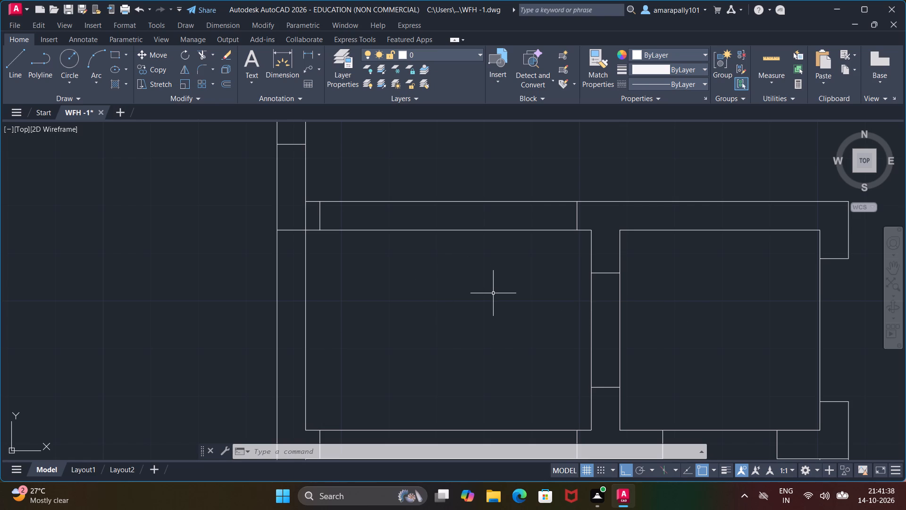
# Draw two vertical window lines between the partition's cross lines, the first 2" from its left face and the second 2" further.
pyautogui.press('l')
pyautogui.press('Return')
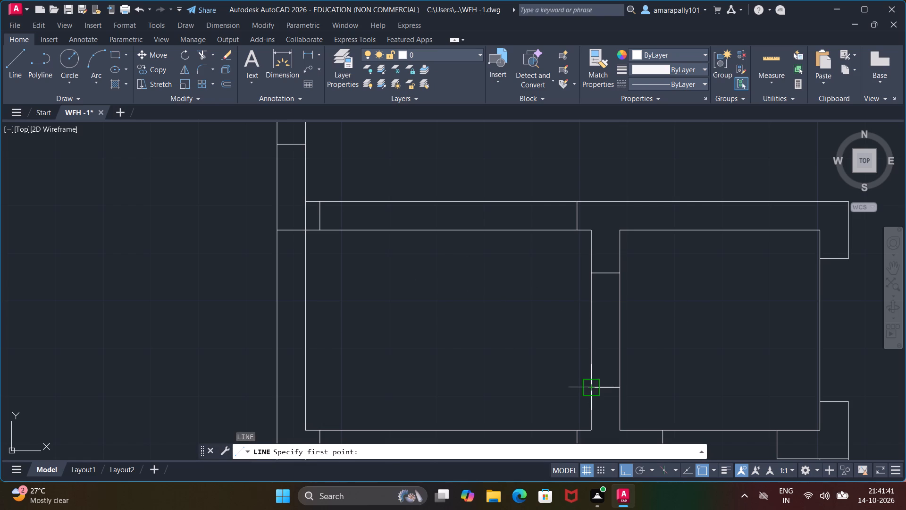
pyautogui.click(590, 386)
pyautogui.write('2"')
pyautogui.press('Return')
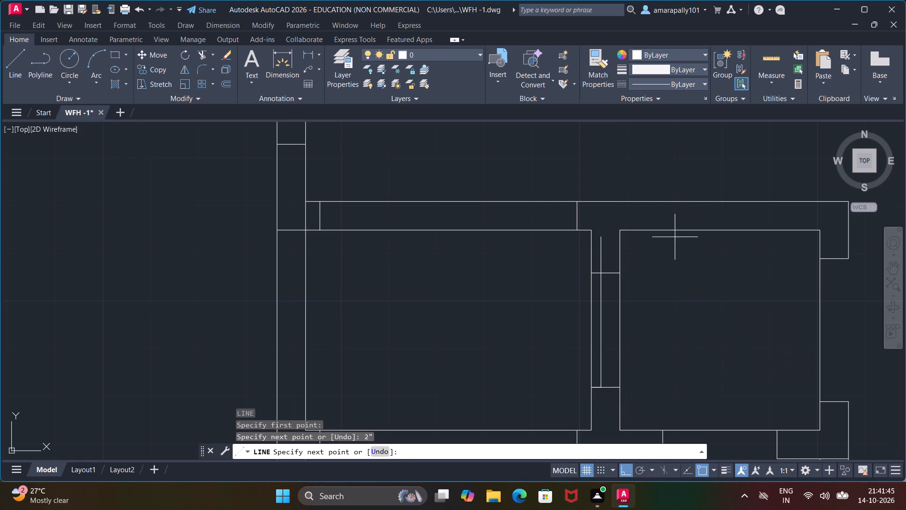
pyautogui.click(603, 271)
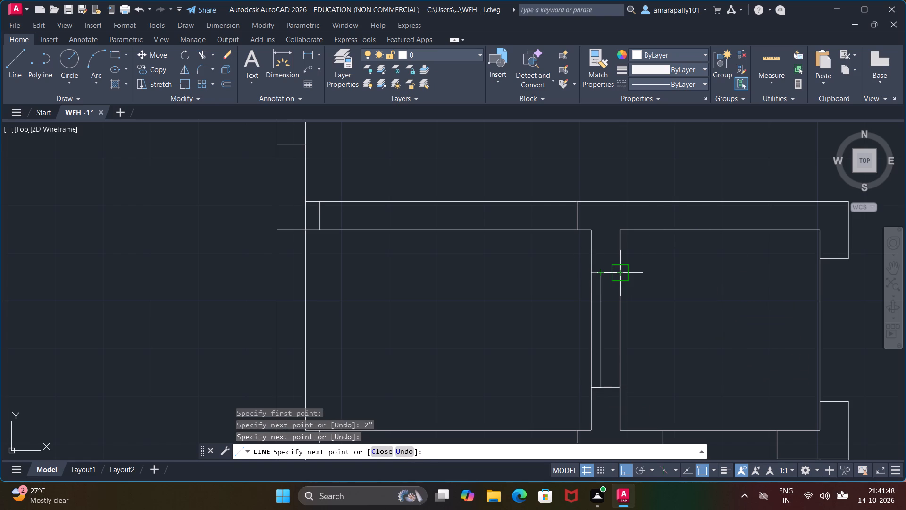
pyautogui.write('2"')
pyautogui.press('Return')
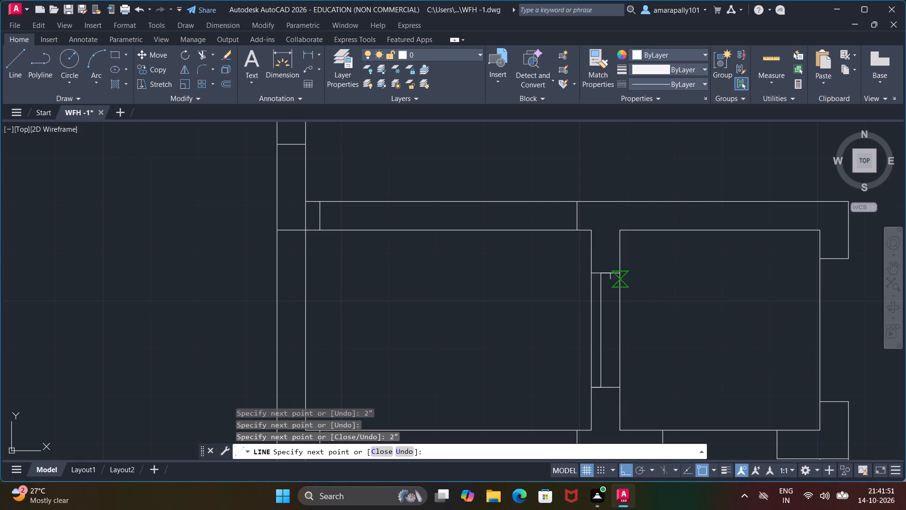
pyautogui.click(610, 390)
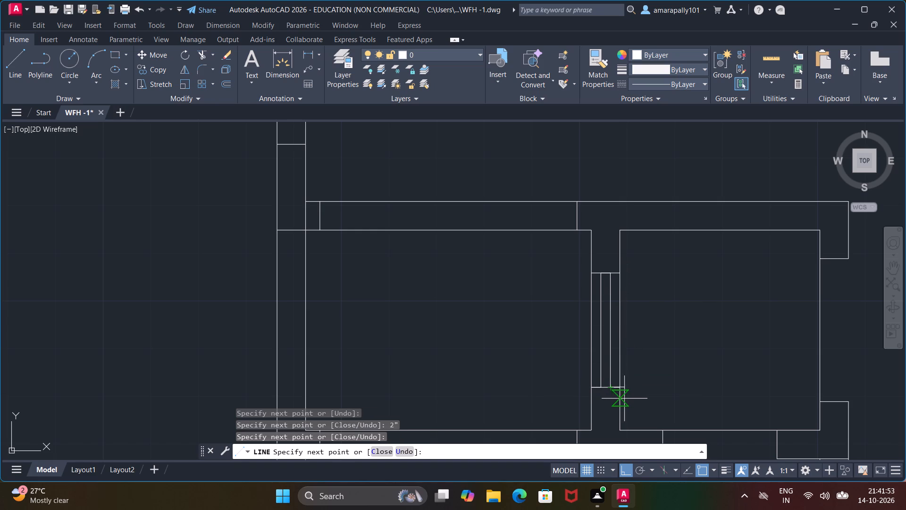
pyautogui.press('Escape')
pyautogui.press('Escape')
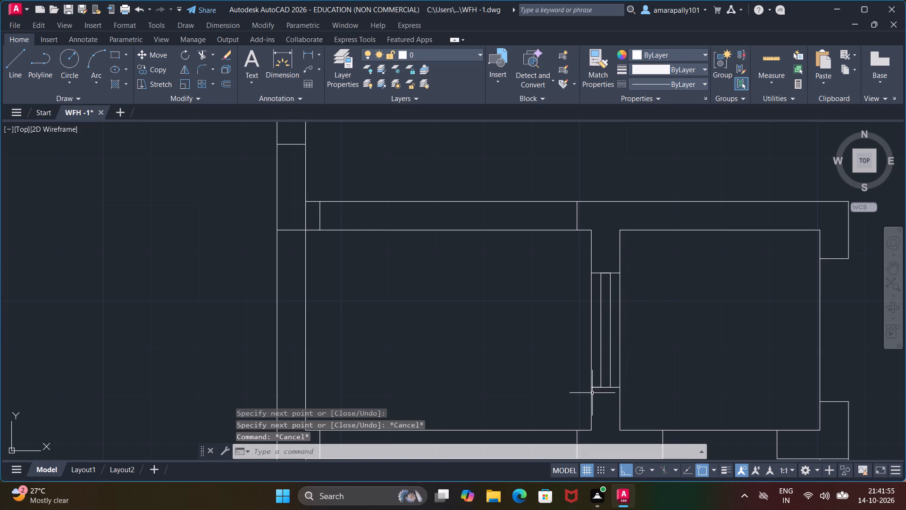
# Delete the two short 2" leftover segments at the upper and lower ends of the partition window.
pyautogui.click(596, 389)
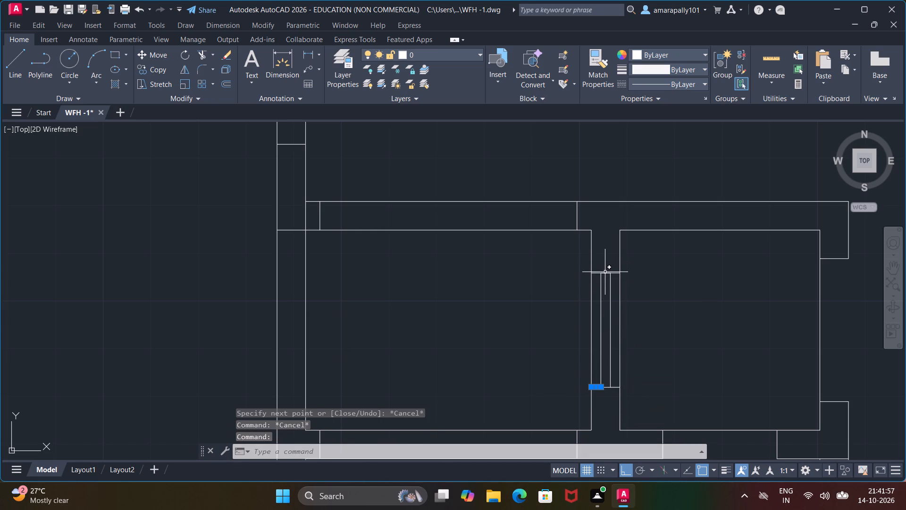
pyautogui.click(605, 274)
pyautogui.press('Delete')
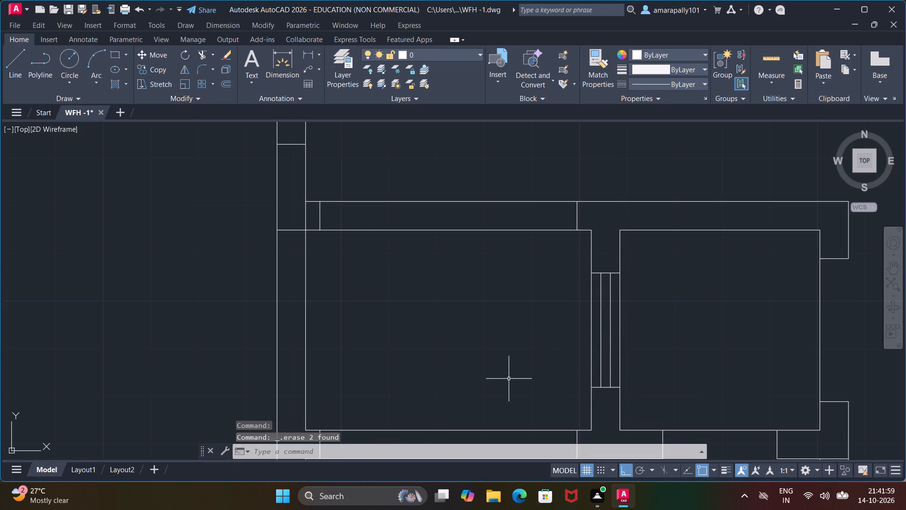
# Draw two horizontal window lines across the opening in the larger small room's upper wall, the first 2" below its upper face and the second 2" further.
pyautogui.scroll(-1, 509, 372)
pyautogui.moveTo(501, 364); pyautogui.dragTo(498, 272, button='middle')
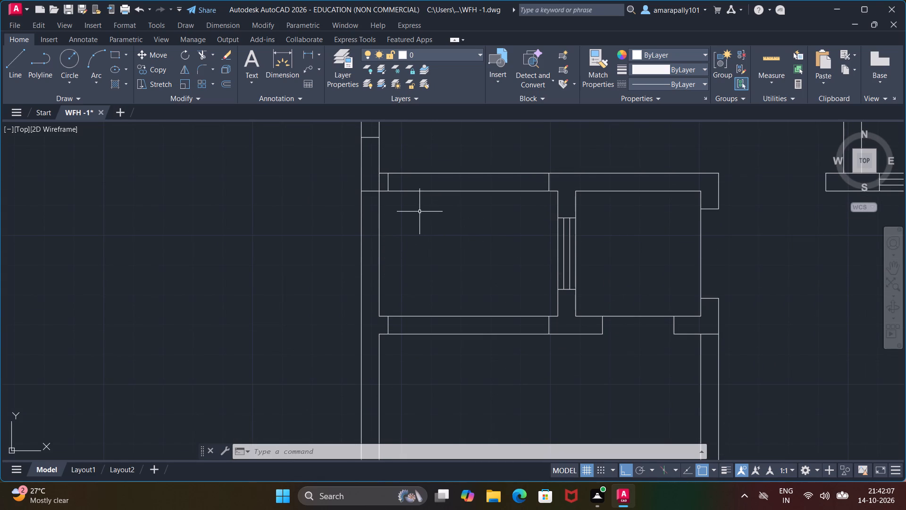
pyautogui.press('l')
pyautogui.press('Return')
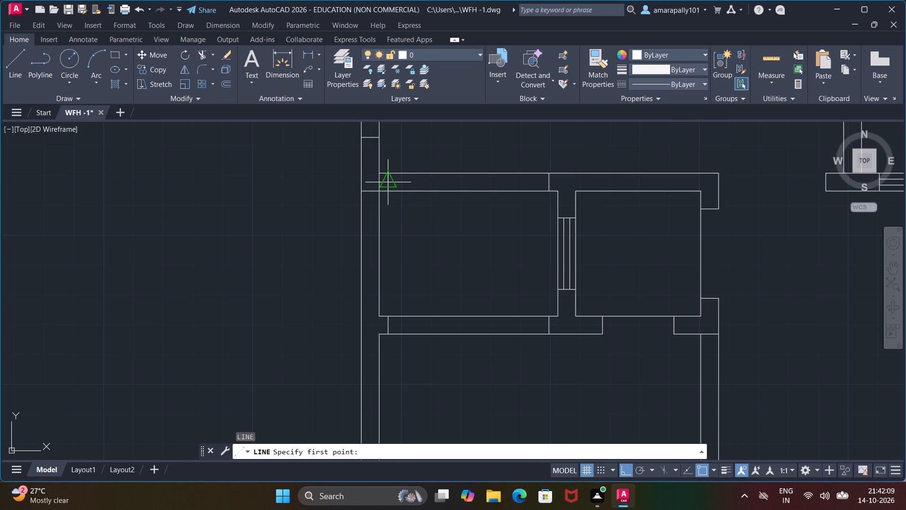
pyautogui.click(392, 169)
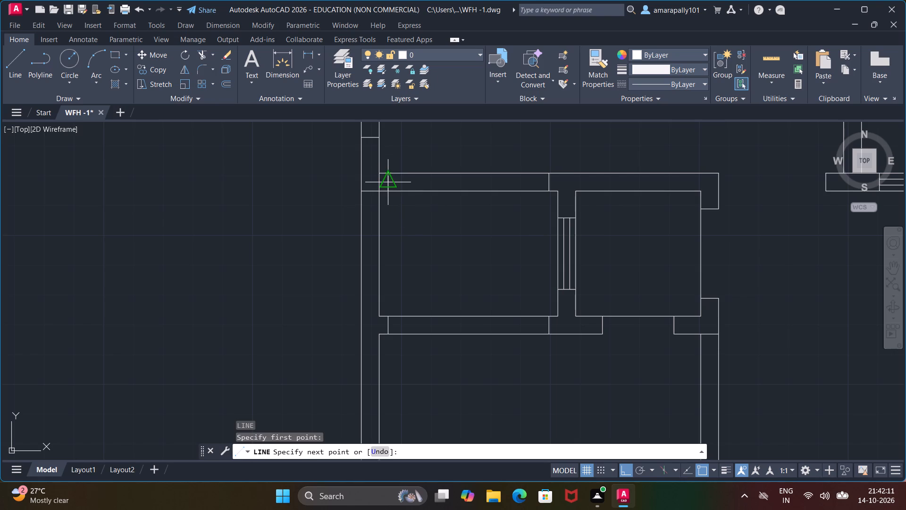
pyautogui.write('2"')
pyautogui.press('Return')
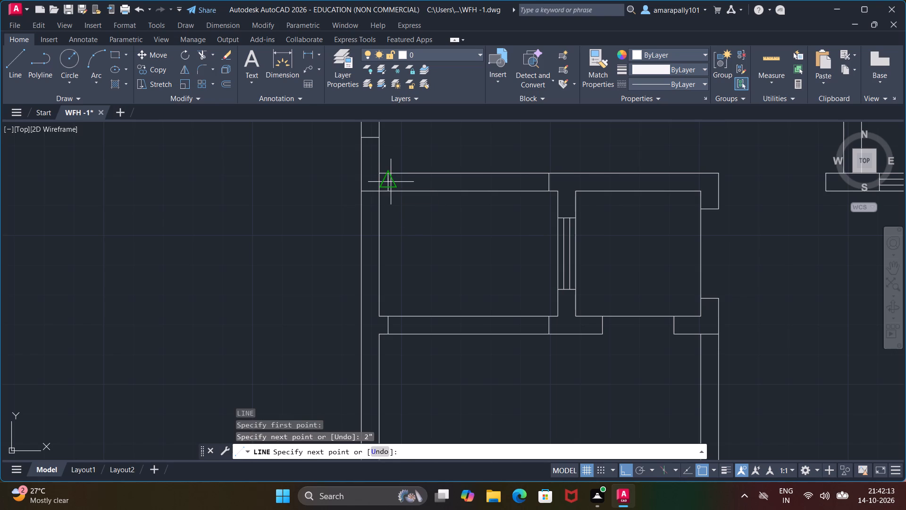
pyautogui.scroll(4, 548, 178)
pyautogui.click(566, 179)
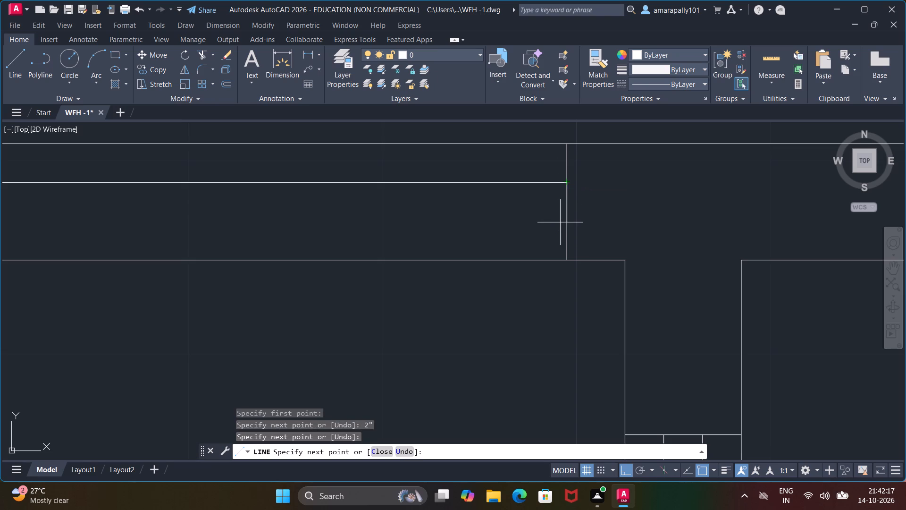
pyautogui.write('2"')
pyautogui.press('Return')
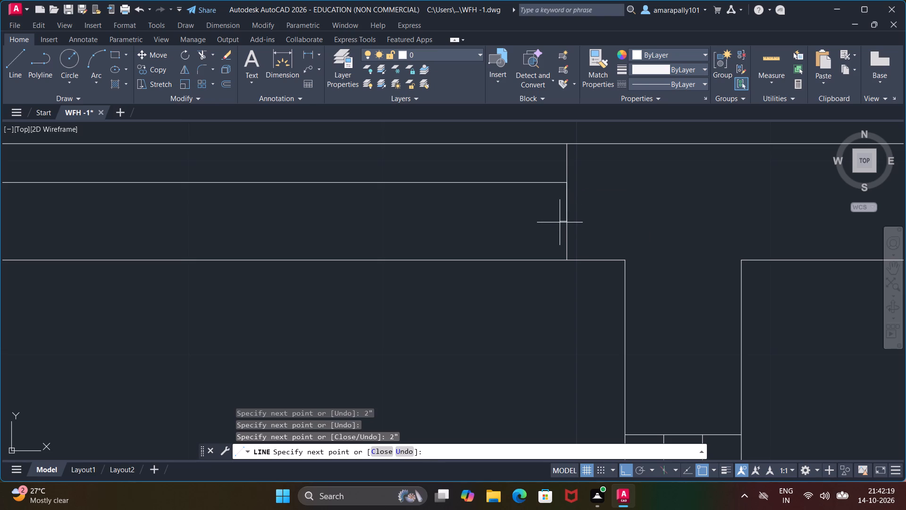
pyautogui.scroll(-3, 235, 219)
pyautogui.moveTo(234, 219); pyautogui.dragTo(487, 222, button='middle')
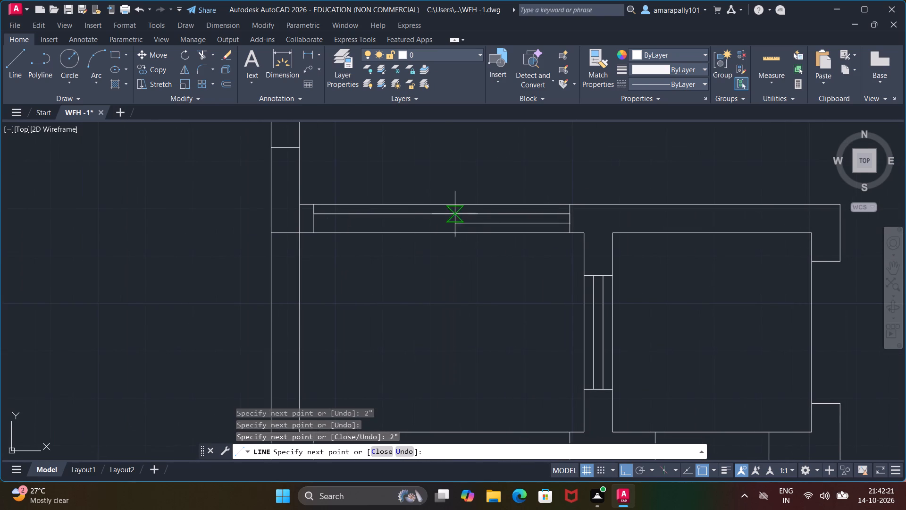
pyautogui.click(316, 226)
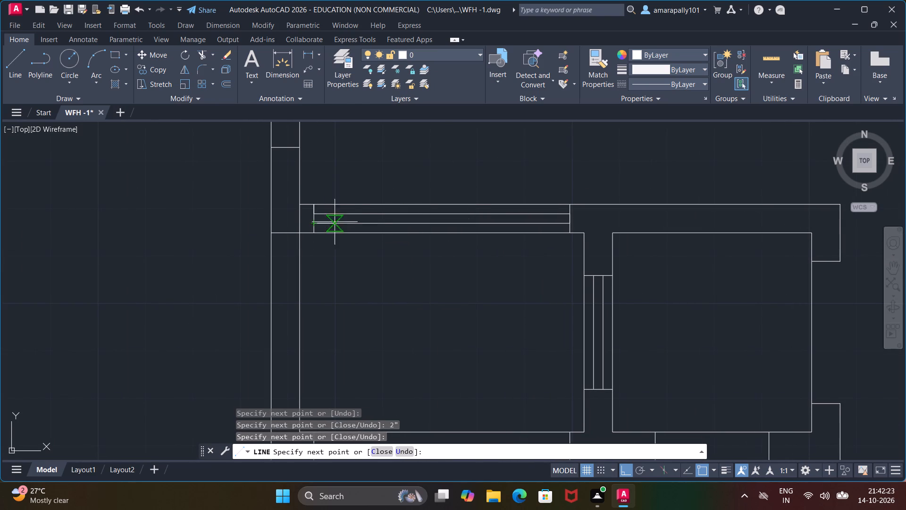
pyautogui.press('Escape')
pyautogui.press('Escape')
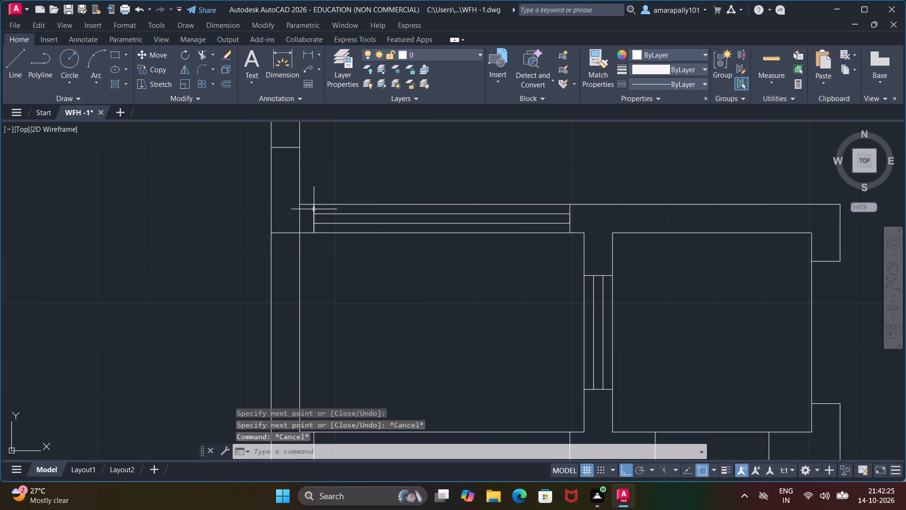
# Delete the two short leftover segments at the ends of the upper wall's window lines.
pyautogui.click(314, 209)
pyautogui.click(570, 217)
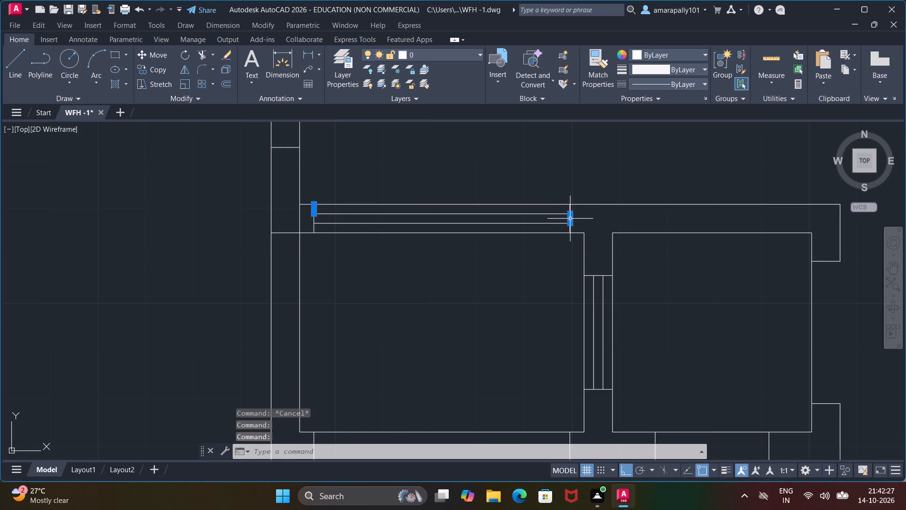
pyautogui.press('Delete')
# Copy the upper wall's two window lines straight down into the matching opening in the same room's lower wall.
pyautogui.click(399, 213)
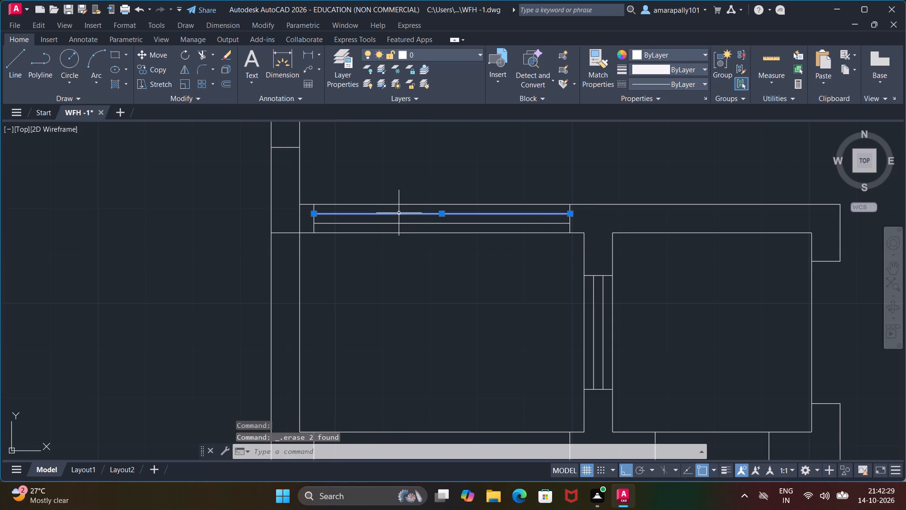
pyautogui.click(400, 223)
pyautogui.scroll(-1, 401, 245)
pyautogui.moveTo(401, 245); pyautogui.dragTo(419, 174, button='middle')
pyautogui.scroll(-1, 423, 171)
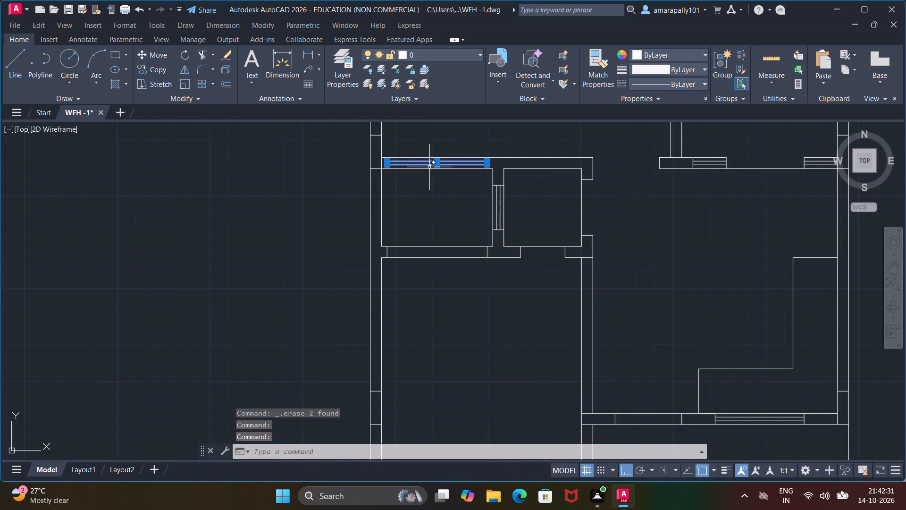
pyautogui.rightClick(430, 167)
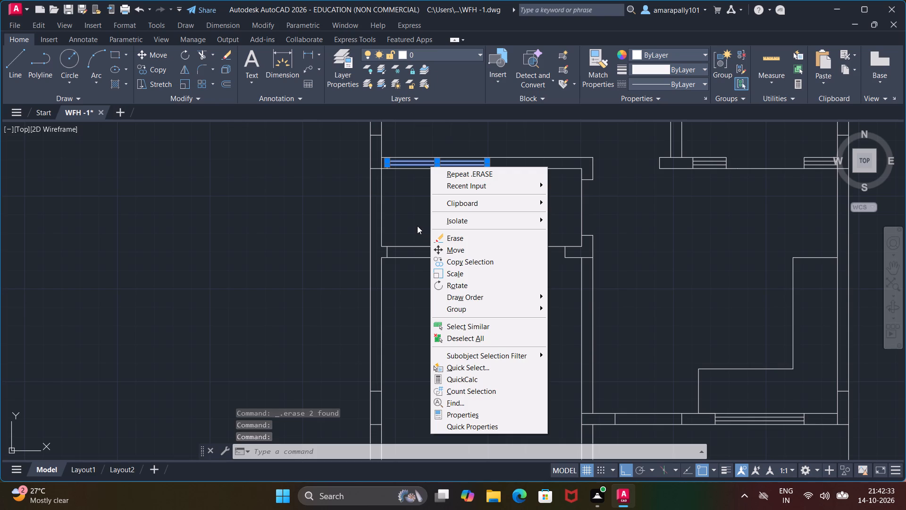
pyautogui.press('Escape')
pyautogui.rightClick(493, 194)
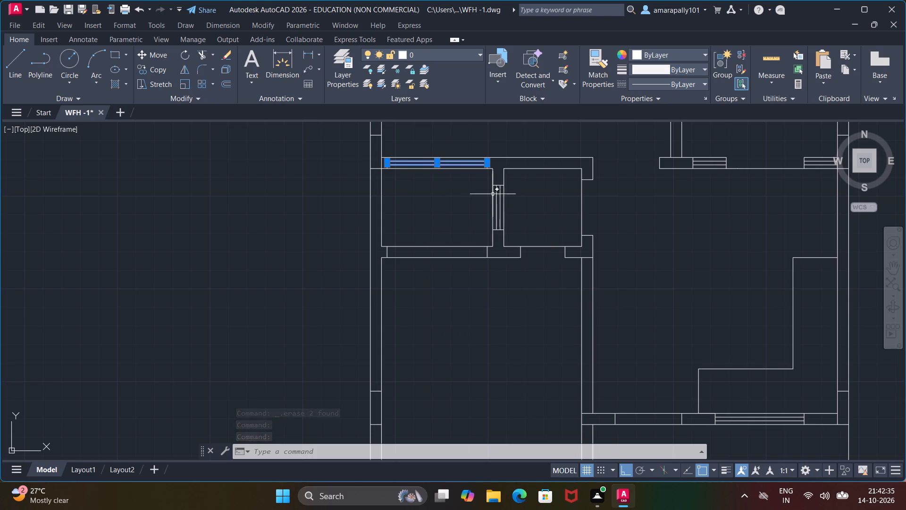
pyautogui.click(515, 285)
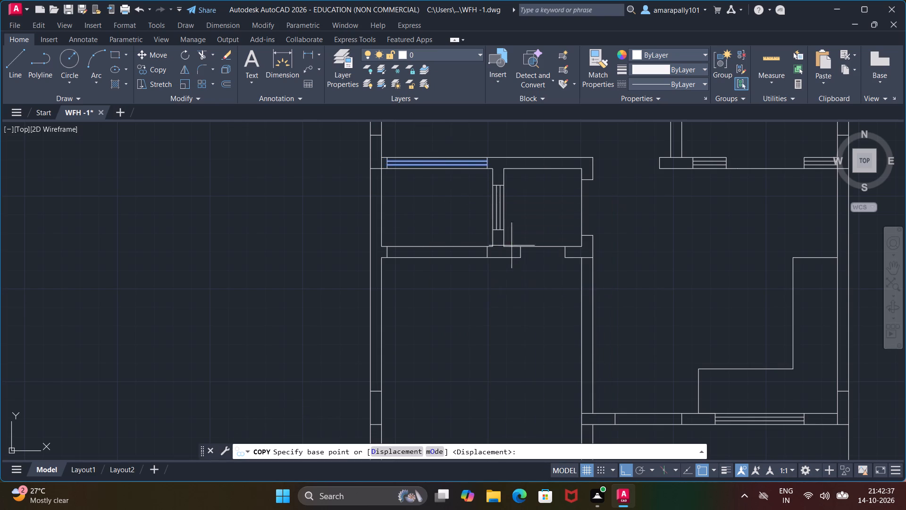
pyautogui.scroll(4, 482, 144)
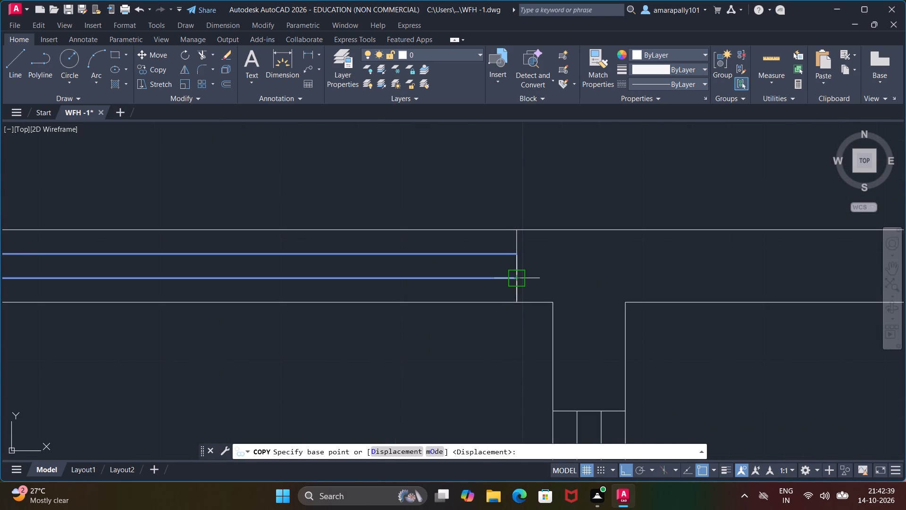
pyautogui.click(514, 303)
pyautogui.scroll(-2, 508, 370)
pyautogui.moveTo(508, 370); pyautogui.dragTo(524, 161, button='middle')
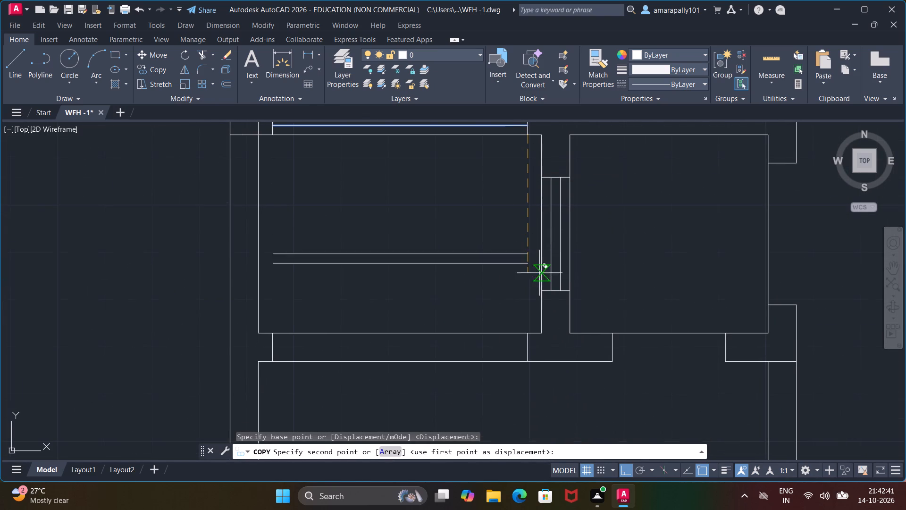
pyautogui.scroll(4, 528, 361)
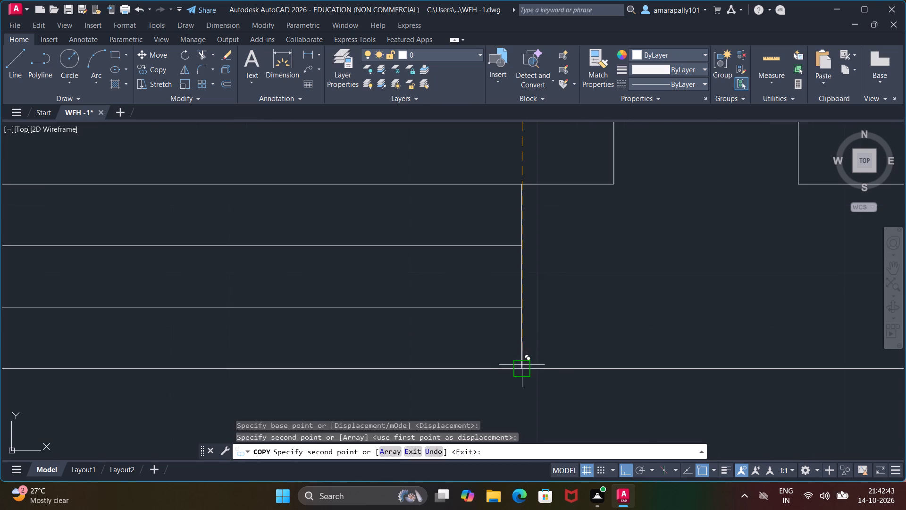
pyautogui.click(522, 365)
pyautogui.scroll(-4, 531, 355)
pyautogui.press('Escape')
pyautogui.press('Escape')
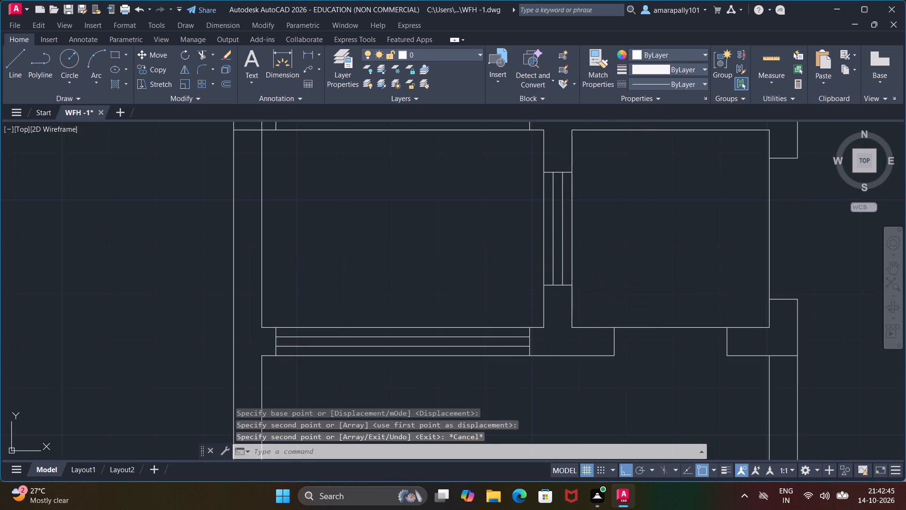
pyautogui.press('Escape')
pyautogui.press('Escape')
# Delete the short overlapping line on the lower wall's upper face between the L-shaped counter's end and the window.
pyautogui.scroll(-2, 596, 280)
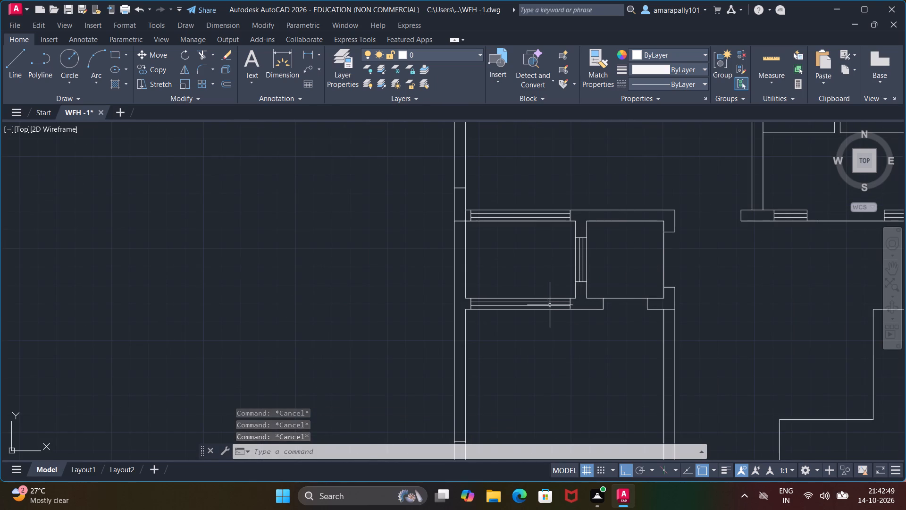
pyautogui.scroll(-4, 550, 305)
pyautogui.scroll(4, 575, 337)
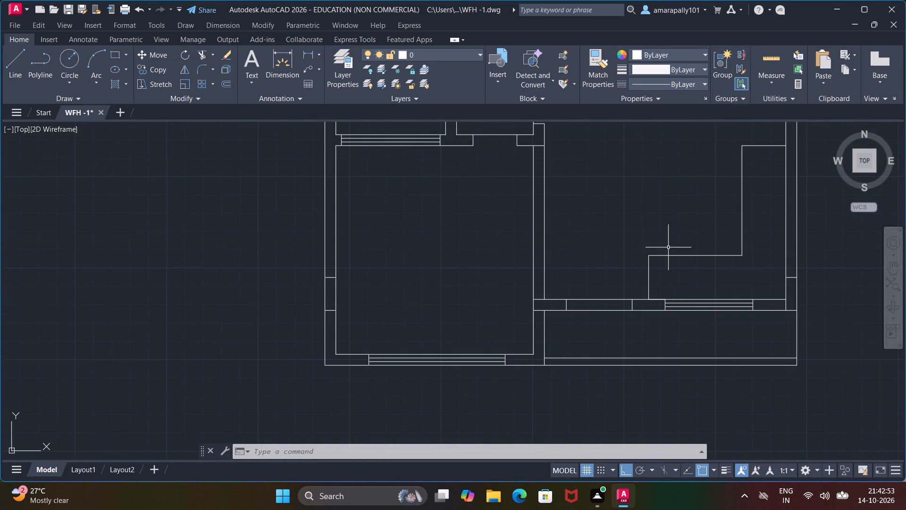
pyautogui.scroll(-1, 668, 247)
pyautogui.scroll(3, 657, 298)
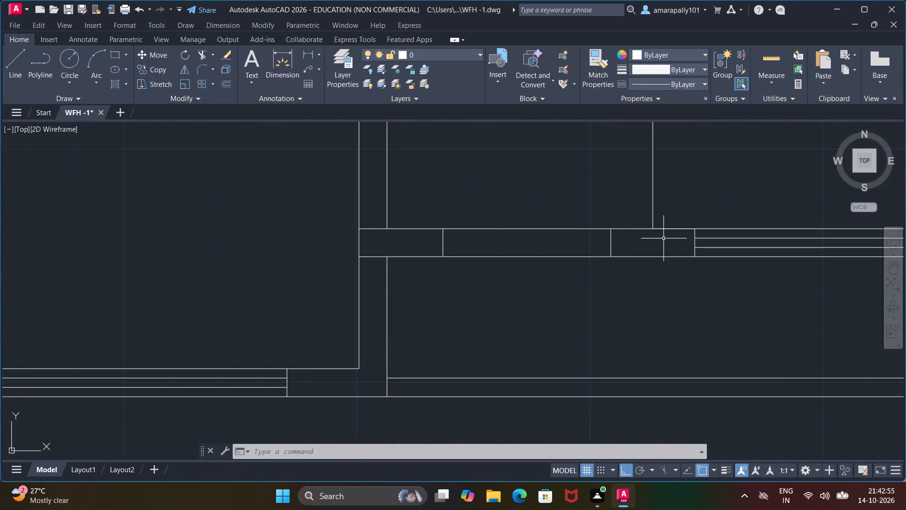
pyautogui.click(672, 229)
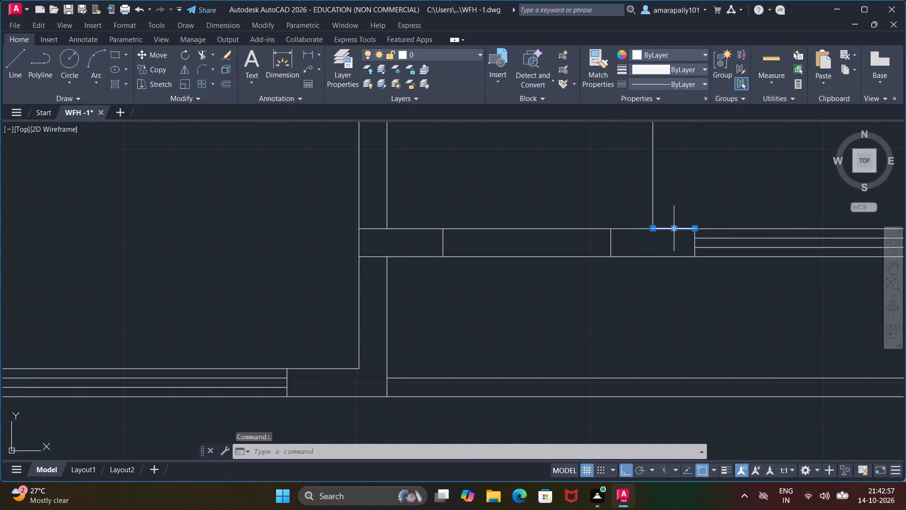
pyautogui.press('Delete')
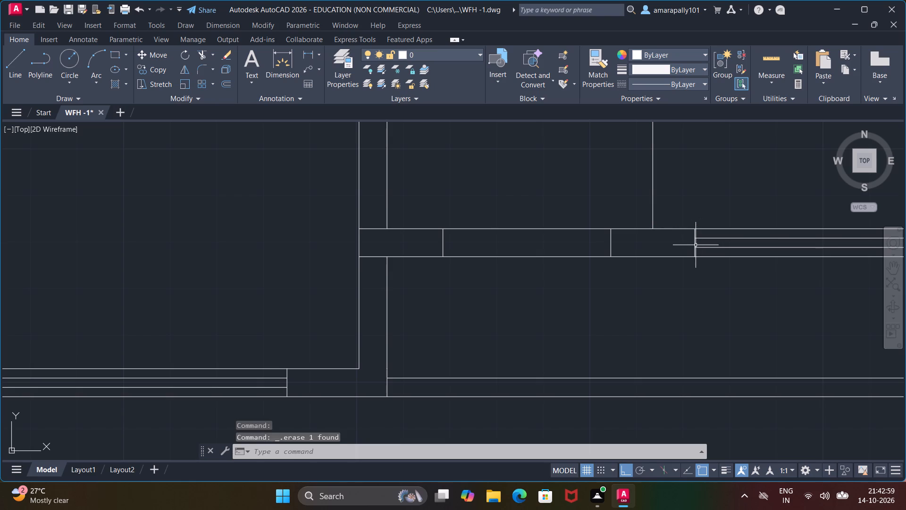
# Stretch the wall's lower face line below the staircase area across the passage to the outer wall face of the small rooms.
pyautogui.scroll(-4, 691, 201)
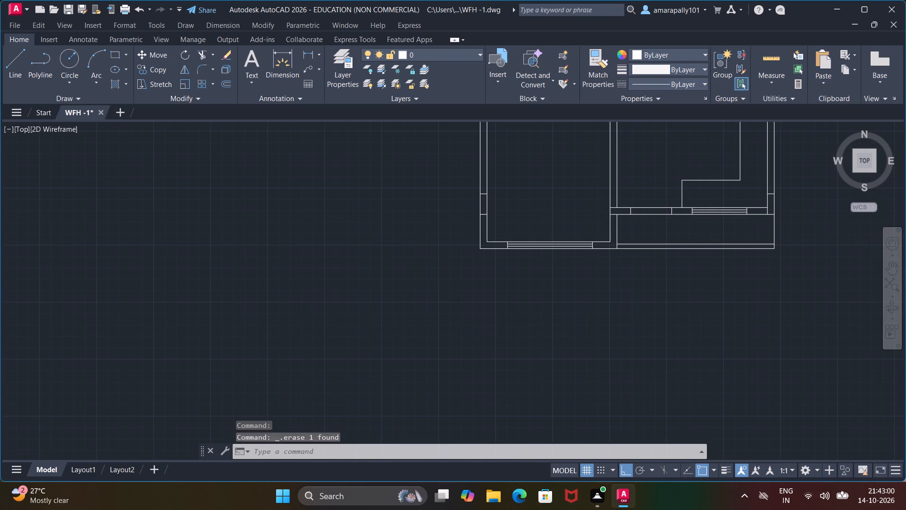
pyautogui.scroll(-3, 691, 201)
pyautogui.scroll(1, 678, 173)
pyautogui.middleClick(678, 173)
pyautogui.moveTo(674, 177); pyautogui.dragTo(455, 299, button='middle')
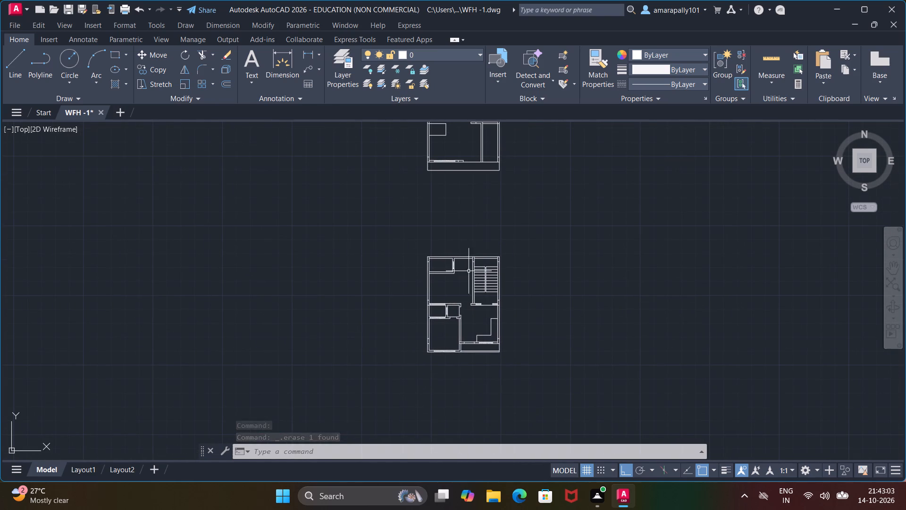
pyautogui.scroll(1, 476, 277)
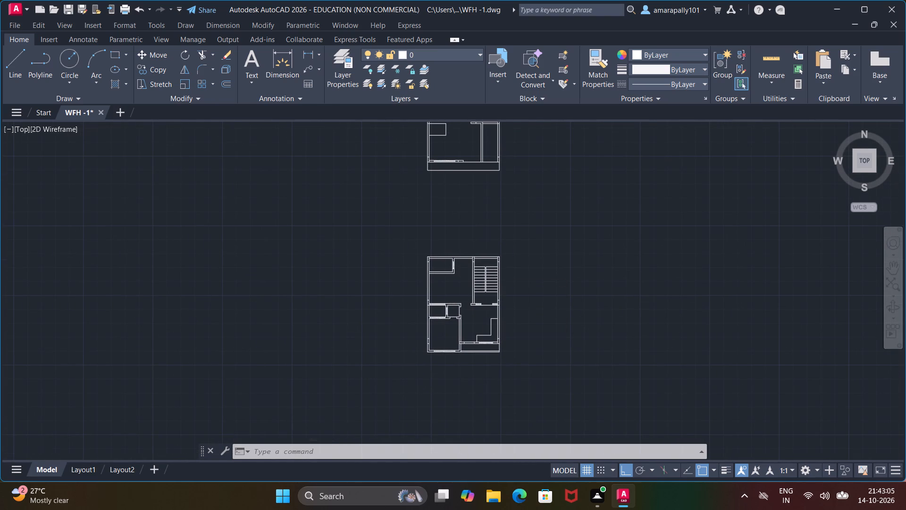
pyautogui.scroll(1, 476, 277)
pyautogui.scroll(1, 447, 352)
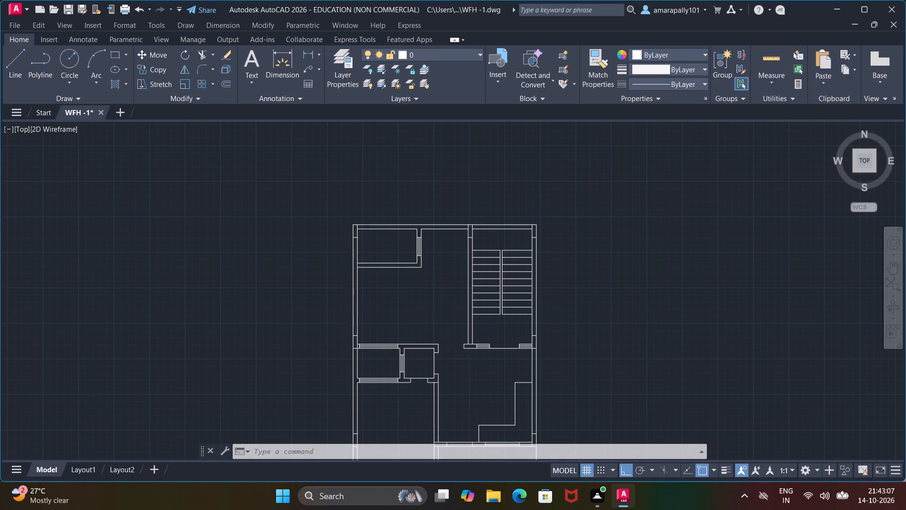
pyautogui.scroll(2, 456, 367)
pyautogui.moveTo(462, 363); pyautogui.dragTo(466, 315, button='middle')
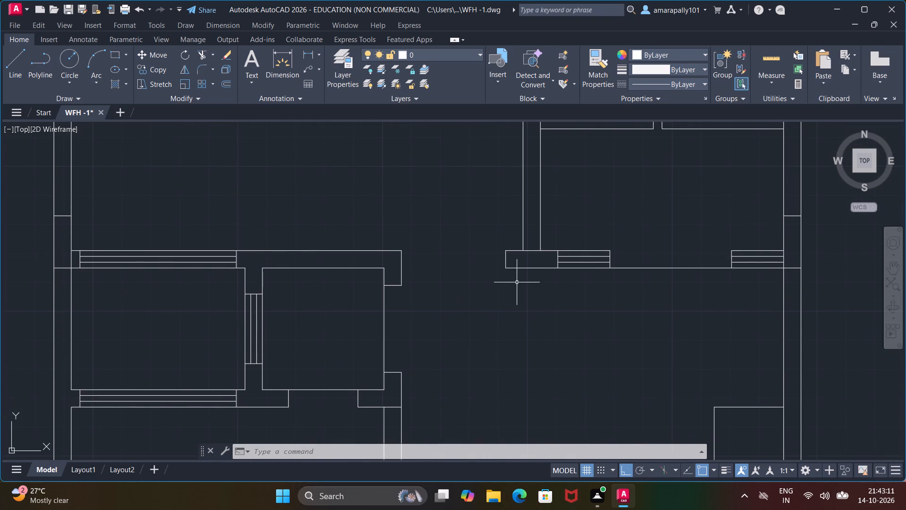
pyautogui.click(528, 269)
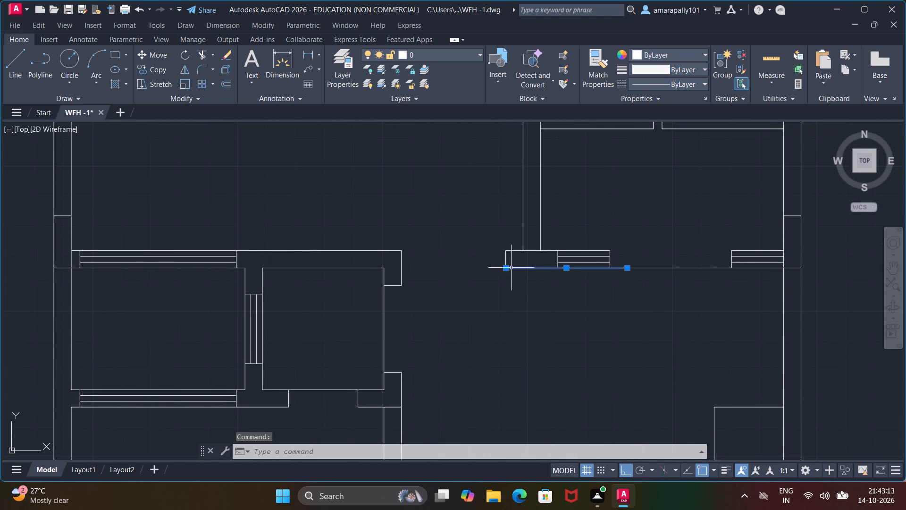
pyautogui.click(506, 268)
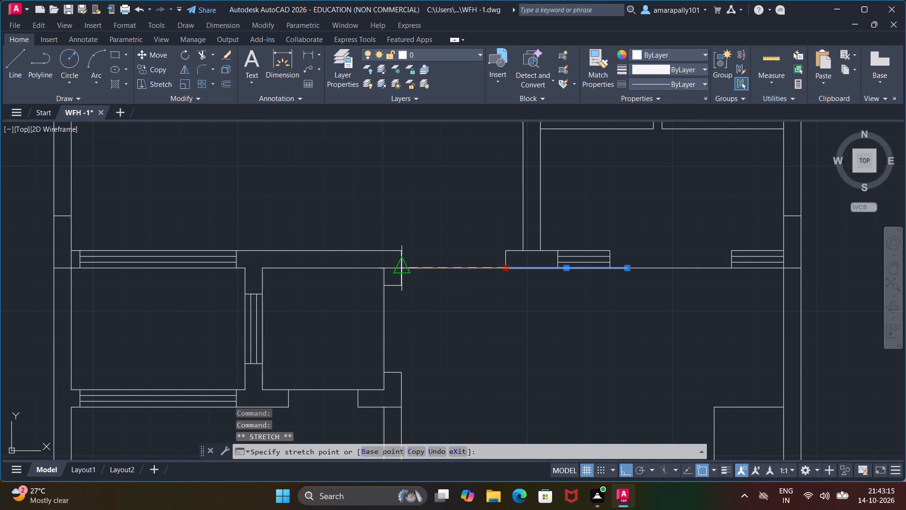
pyautogui.click(402, 267)
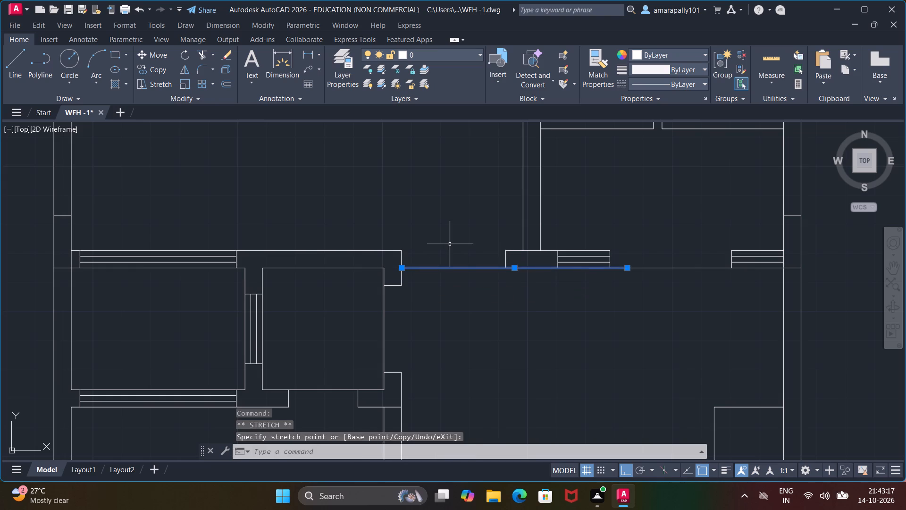
pyautogui.press('Escape')
pyautogui.scroll(-2, 450, 244)
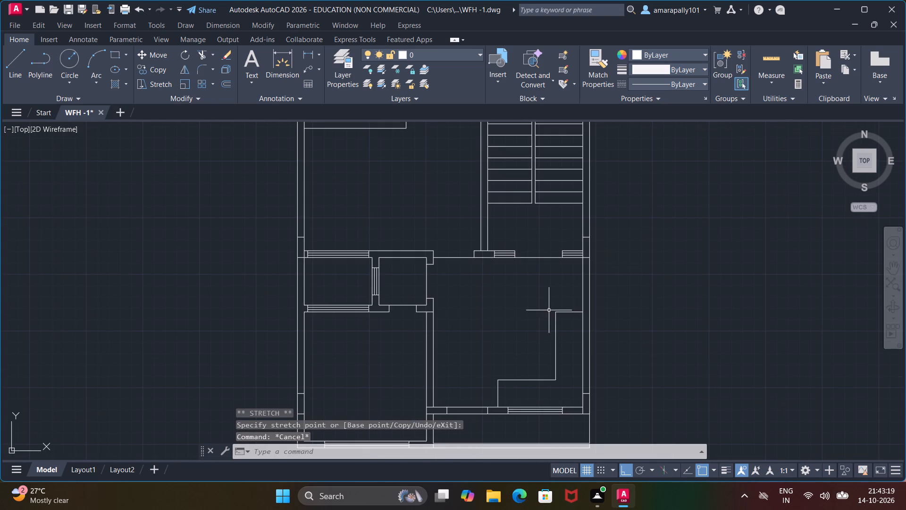
# Trim the outer wall's inner face line where the top-left room's lower wall meets it, between that wall's two faces.
pyautogui.moveTo(447, 188); pyautogui.dragTo(472, 286, button='middle')
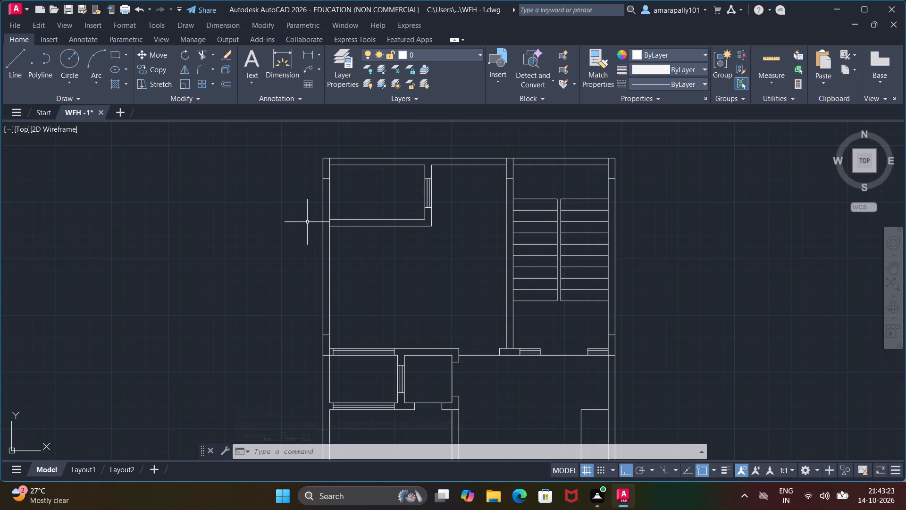
pyautogui.scroll(2, 303, 212)
pyautogui.scroll(3, 392, 263)
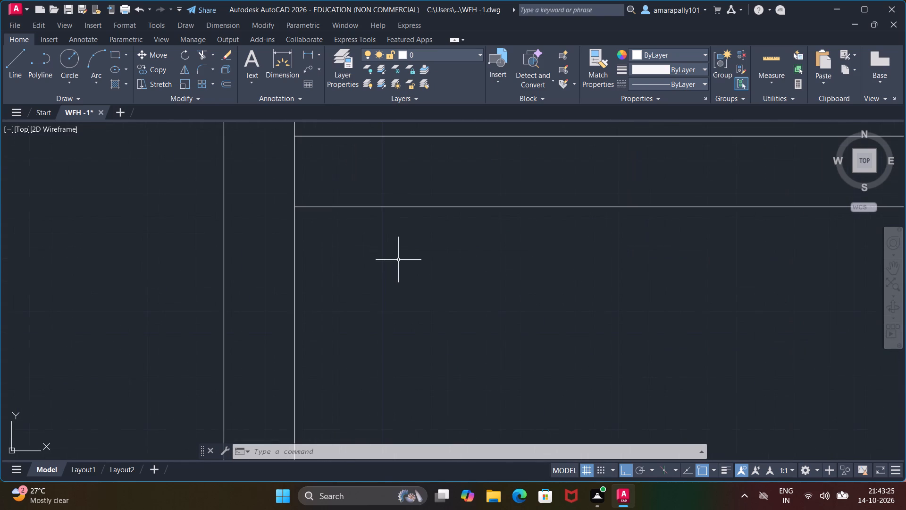
pyautogui.scroll(2, 399, 260)
pyautogui.scroll(-3, 384, 259)
pyautogui.click(323, 206)
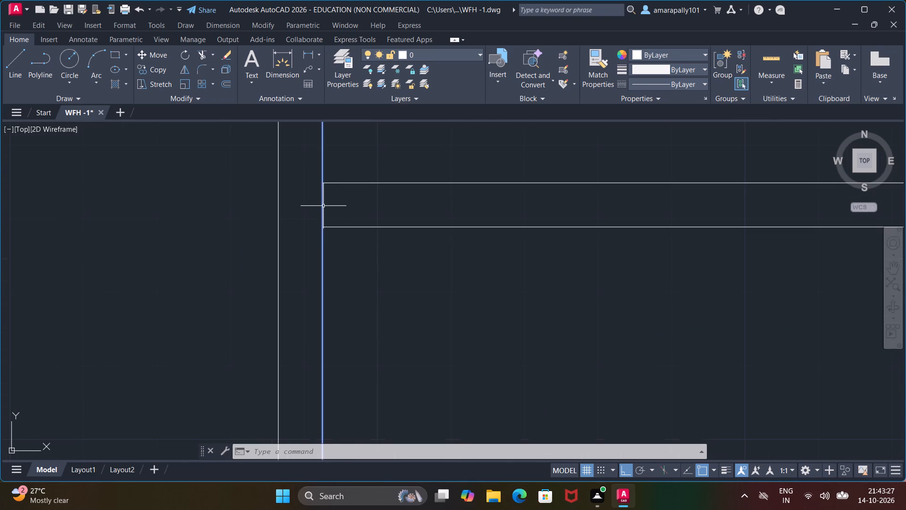
pyautogui.press('Escape')
pyautogui.press('Escape')
pyautogui.press('Escape')
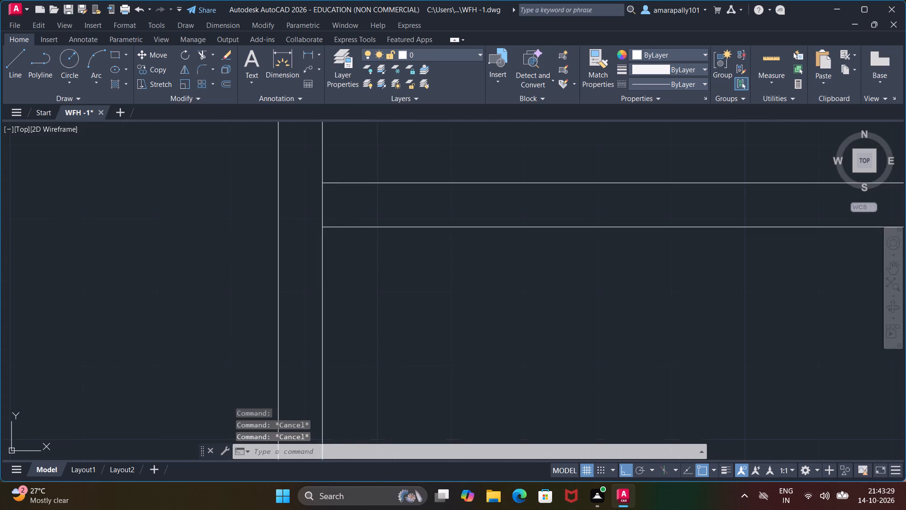
pyautogui.write('TR')
pyautogui.press('Return')
pyautogui.press('Return')
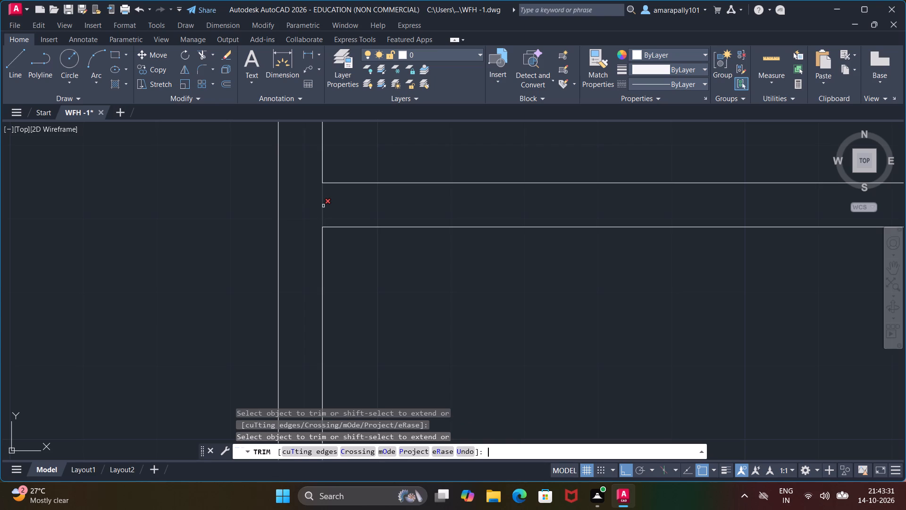
pyautogui.click(323, 206)
pyautogui.press('Escape')
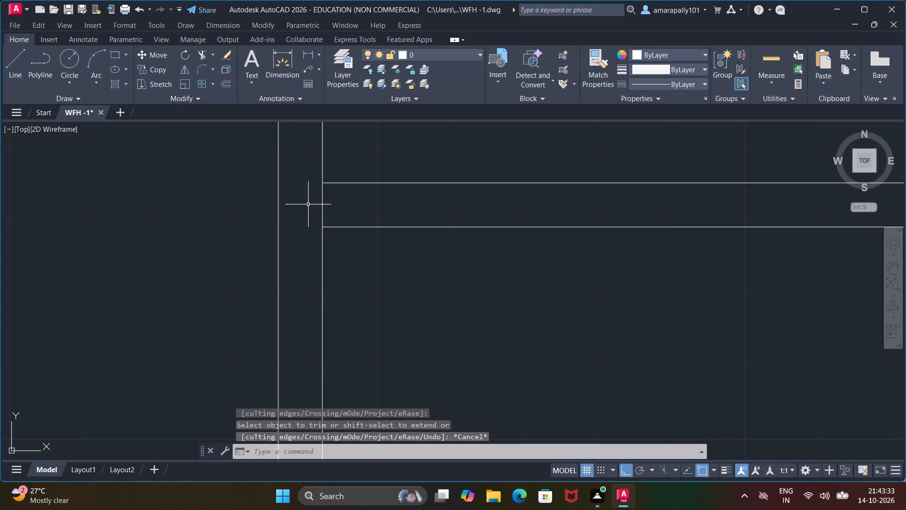
pyautogui.click(315, 208)
pyautogui.press('Escape')
pyautogui.press('Escape')
pyautogui.press('Escape')
pyautogui.press('Escape')
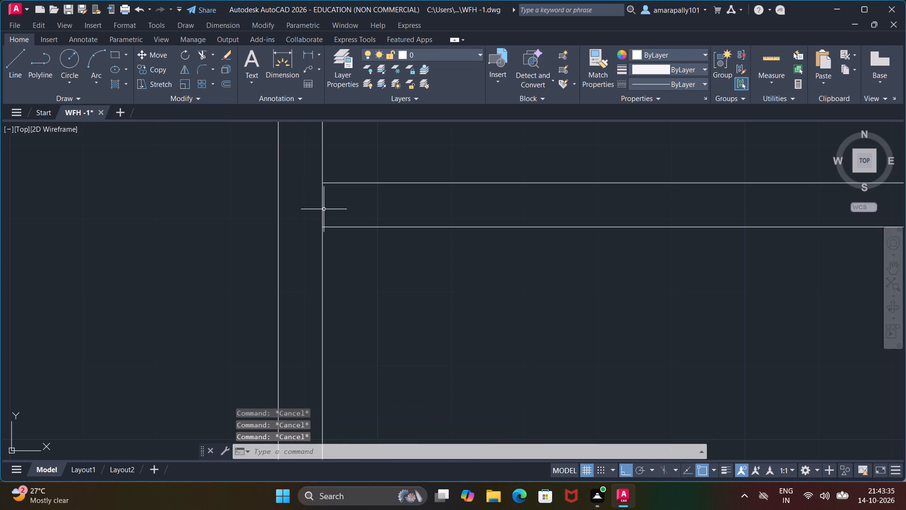
# Trim away the overlapping line still crossing the same junction between the lower wall's two faces.
pyautogui.press('t')
pyautogui.press('r')
pyautogui.press('Return')
pyautogui.press('Return')
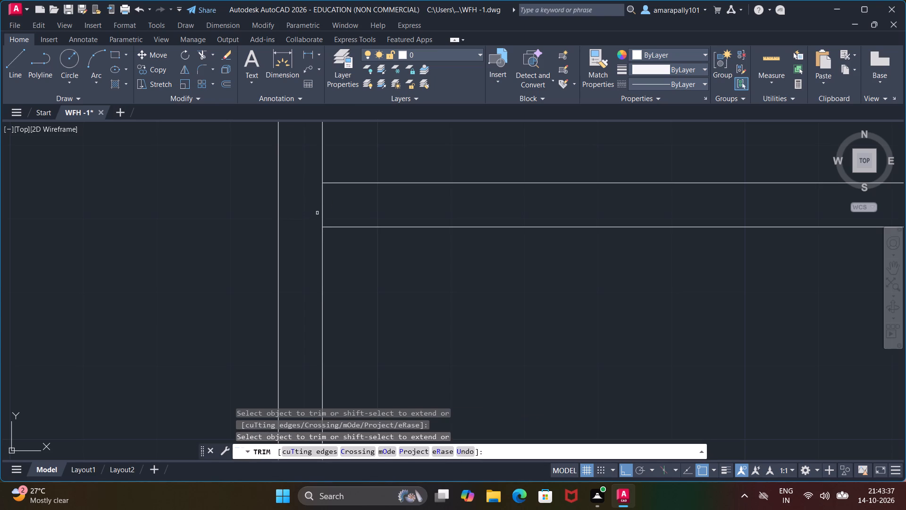
pyautogui.click(323, 210)
pyautogui.press('Escape')
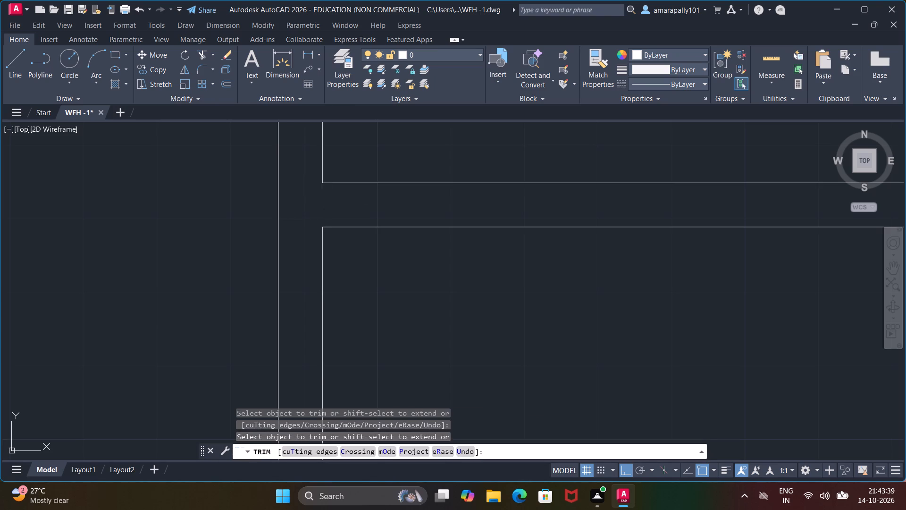
pyautogui.press('Escape')
pyautogui.press('Escape')
pyautogui.press('Escape')
pyautogui.press('Escape')
pyautogui.press('Escape')
# Draw a short line across the top-left room's lower wall, joining its two faces at the outer wall.
pyautogui.press('l')
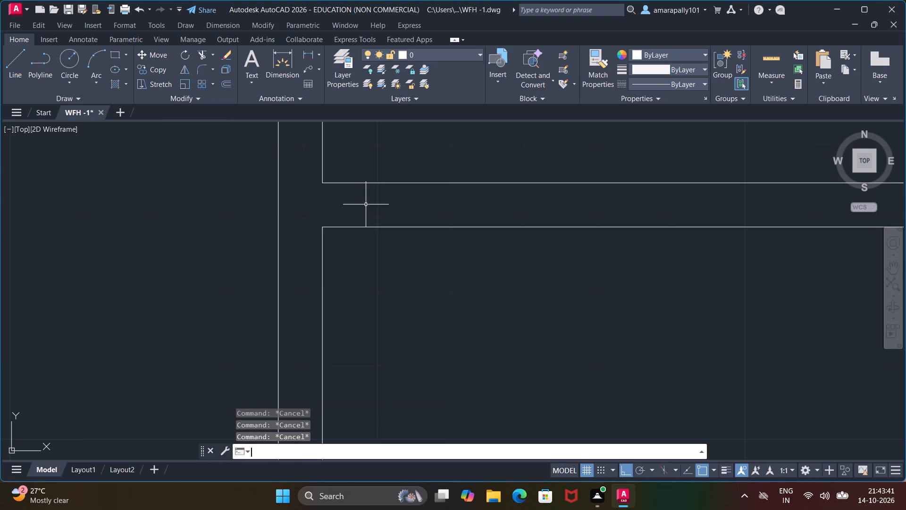
pyautogui.press('Return')
pyautogui.click(323, 182)
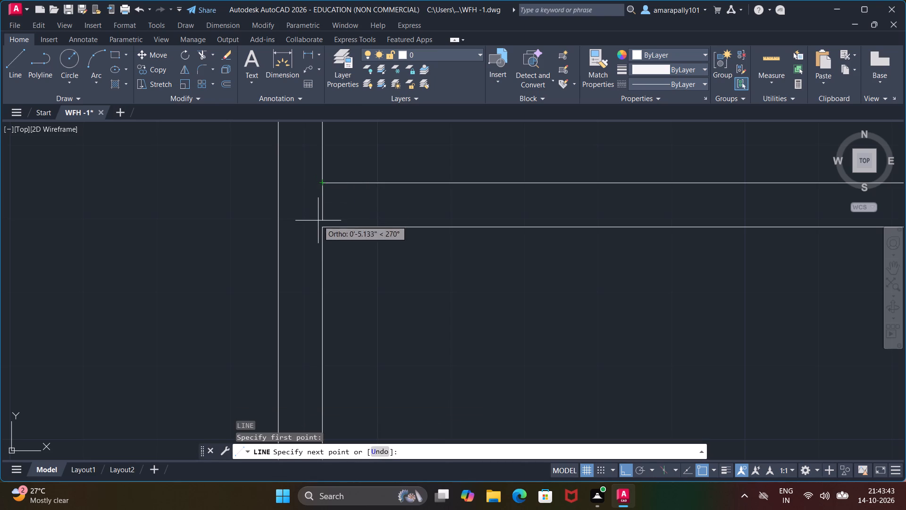
pyautogui.click(321, 225)
pyautogui.press('Escape')
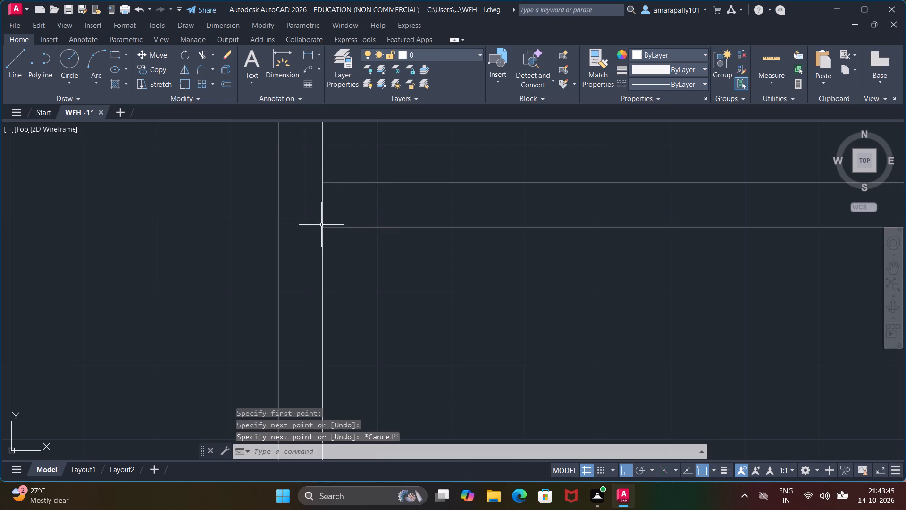
pyautogui.press('Escape')
pyautogui.press('Escape')
pyautogui.press('Escape')
pyautogui.press('Escape')
pyautogui.press('Escape')
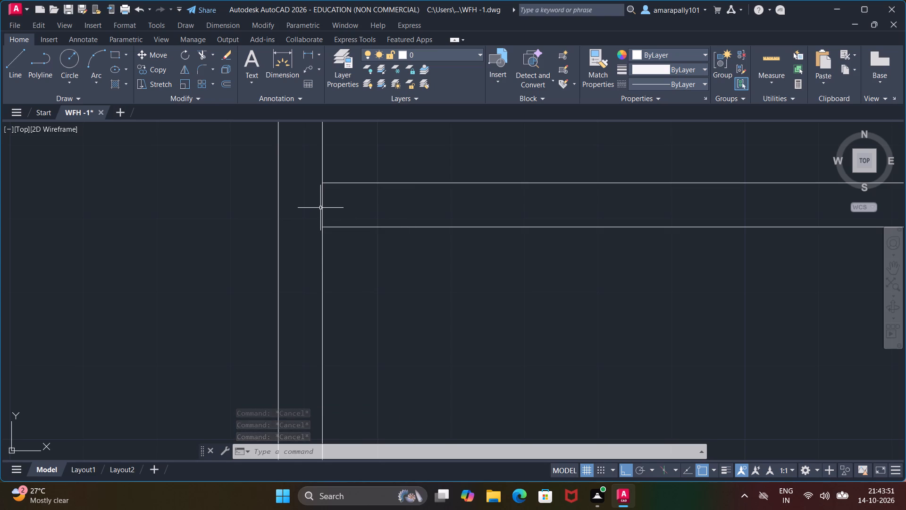
# Copy the short crossing line 2.5' along the lower wall, away from the outer wall, to mark the opening's width.
pyautogui.click(322, 206)
pyautogui.rightClick(324, 205)
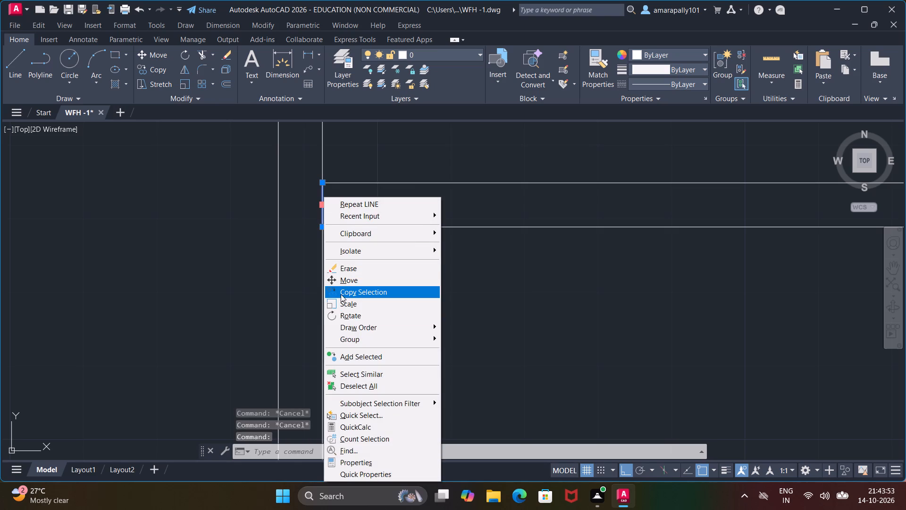
pyautogui.click(342, 292)
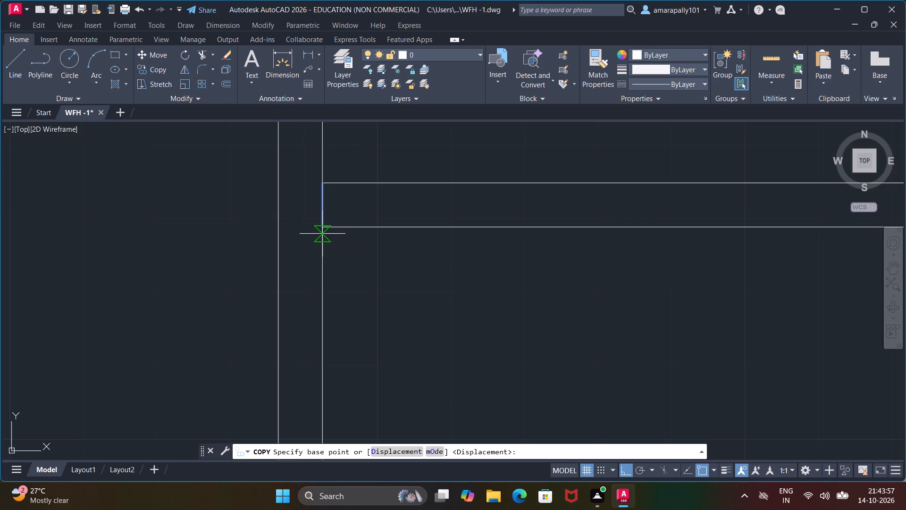
pyautogui.click(323, 226)
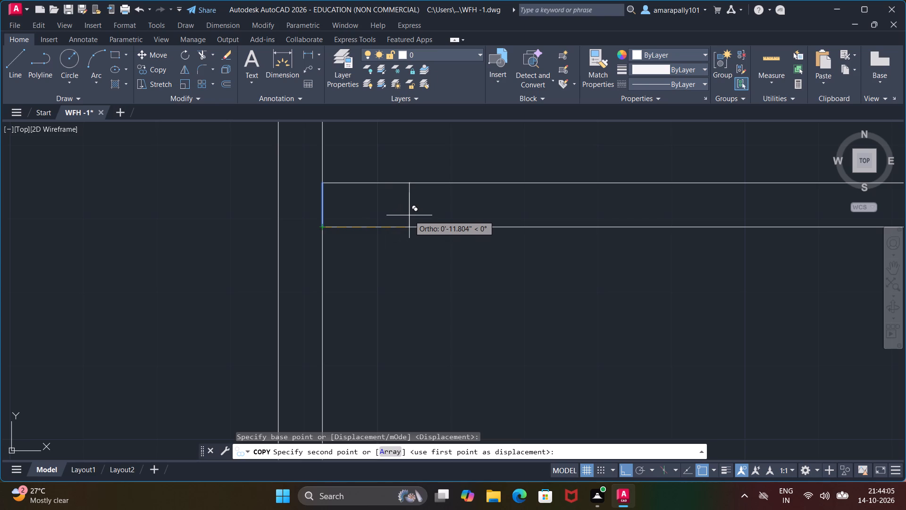
pyautogui.press('2')
pyautogui.write(".5'")
pyautogui.press('Return')
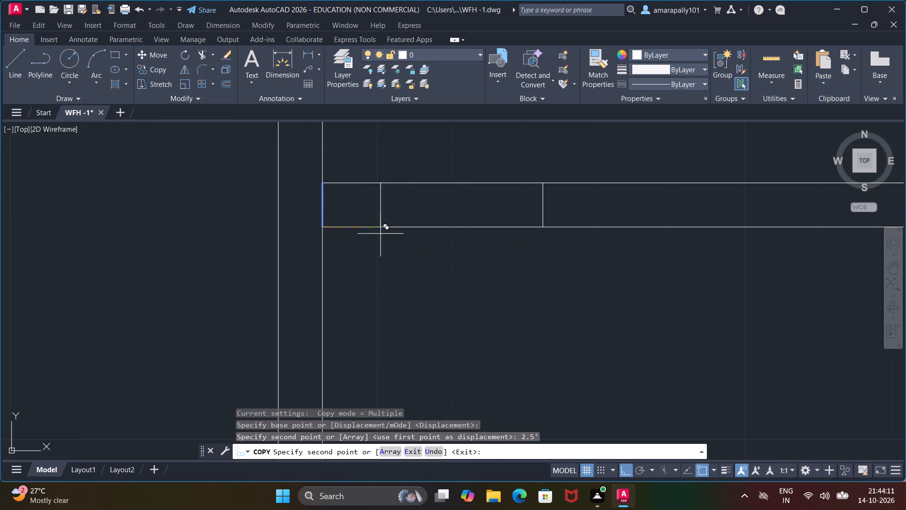
pyautogui.press('Escape')
pyautogui.press('Escape')
pyautogui.press('Escape')
pyautogui.press('Escape')
# Move both opening edge lines 6" along the wall, away from the outer wall.
pyautogui.click(323, 208)
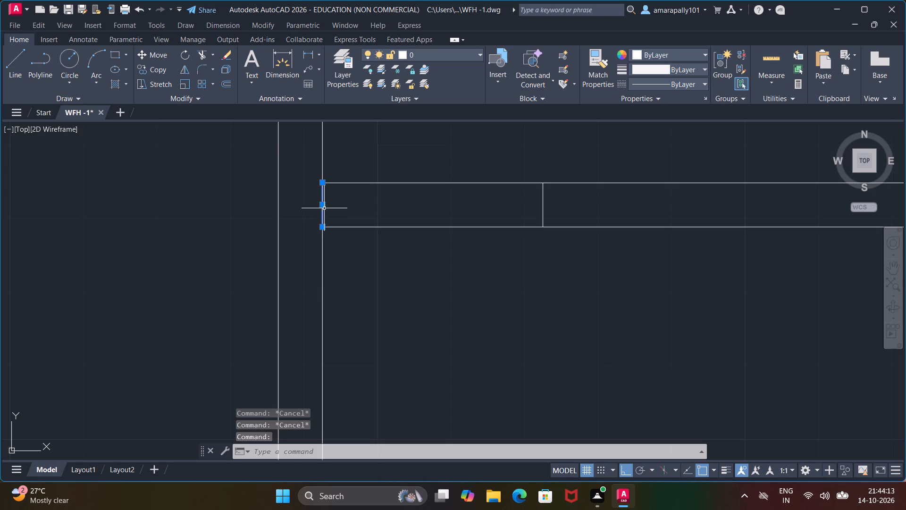
pyautogui.click(545, 199)
pyautogui.rightClick(545, 200)
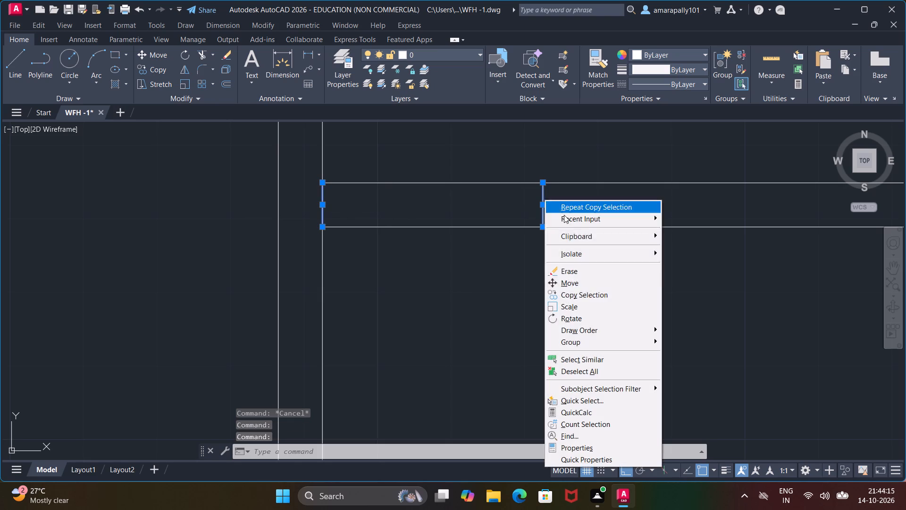
pyautogui.click(584, 285)
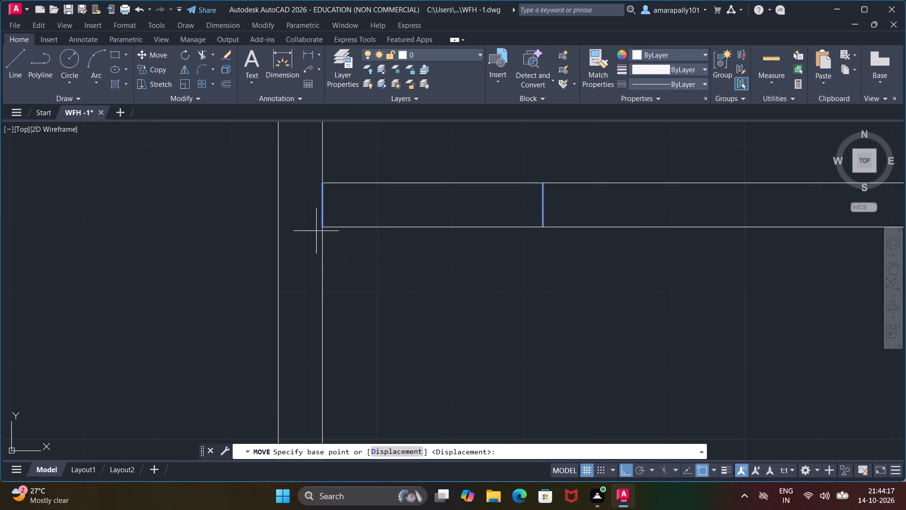
pyautogui.click(325, 226)
pyautogui.write('6"')
pyautogui.press('Return')
pyautogui.scroll(-3, 605, 276)
pyautogui.press('Escape')
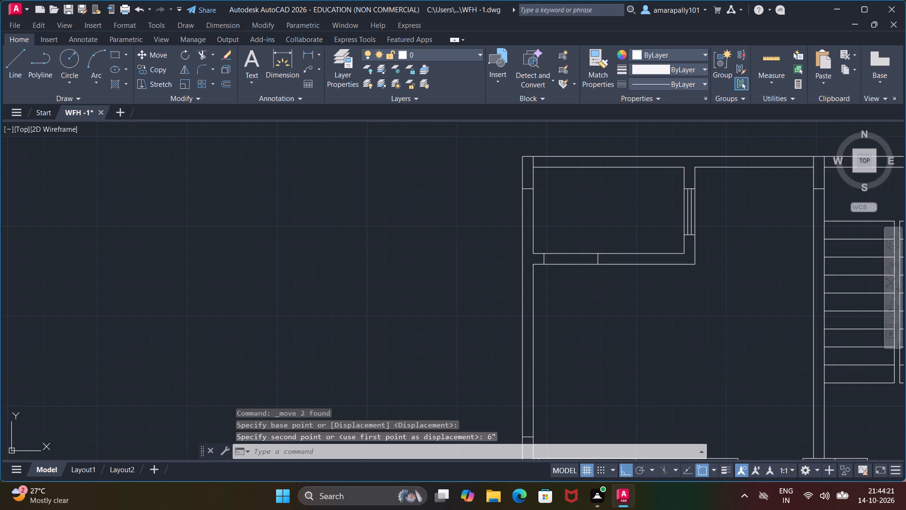
pyautogui.press('Escape')
pyautogui.press('Escape')
pyautogui.press('Escape')
# Trim the lower face line of the top-left room's lower wall between the two opening edge lines.
pyautogui.scroll(-2, 592, 272)
pyautogui.scroll(2, 586, 269)
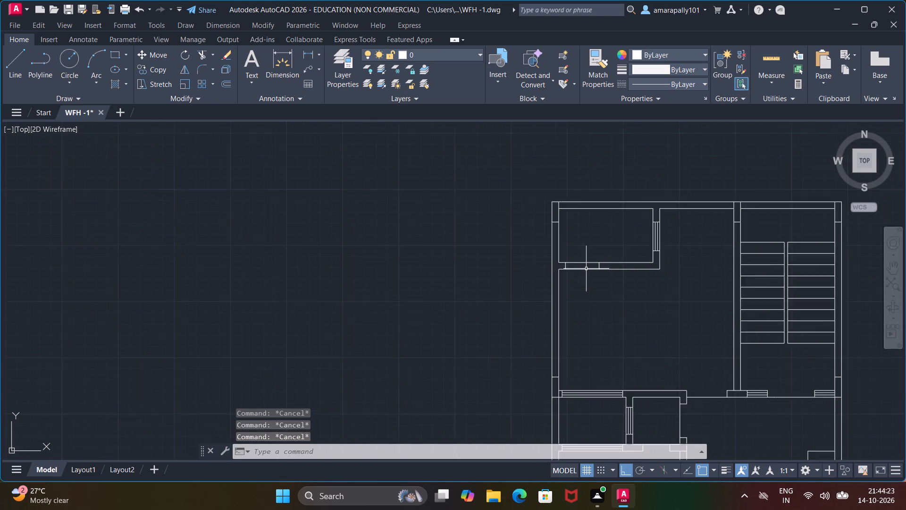
pyautogui.scroll(1, 586, 269)
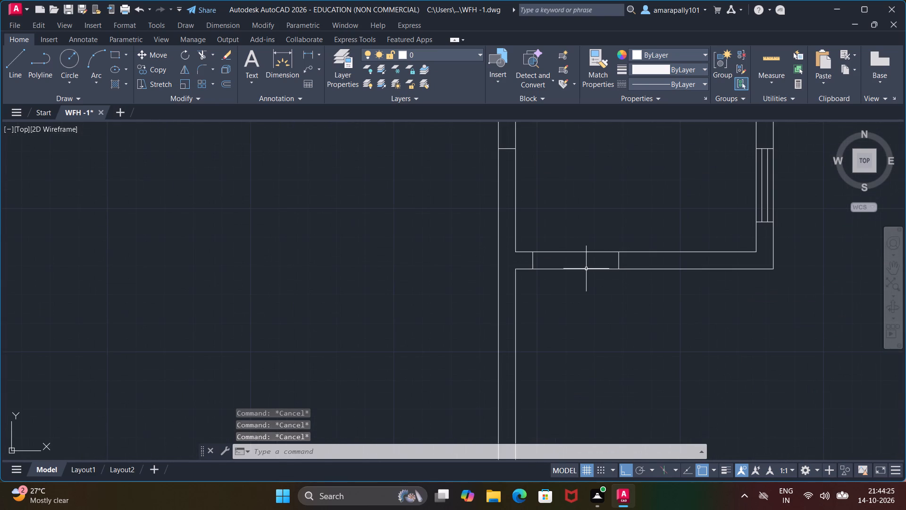
pyautogui.click(586, 269)
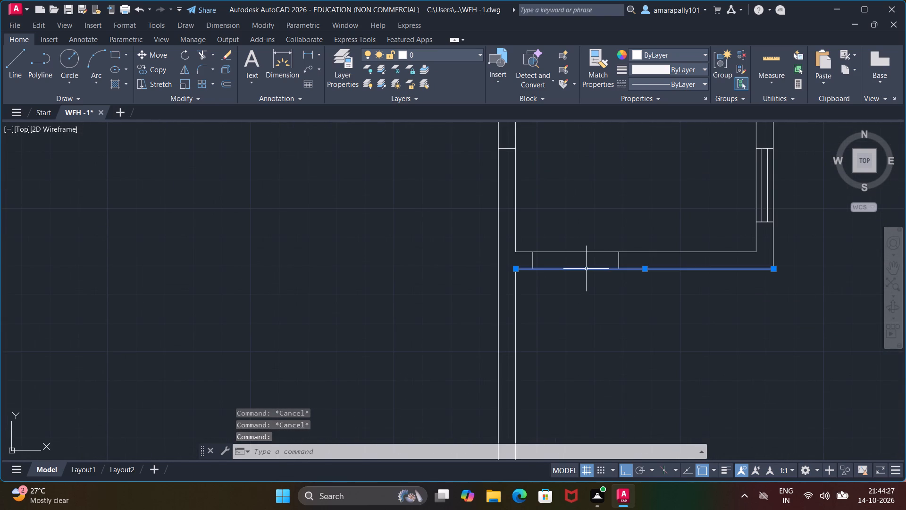
pyautogui.press('Escape')
pyautogui.press('Escape')
pyautogui.press('Escape')
pyautogui.press('Escape')
pyautogui.press('Escape')
pyautogui.press('Escape')
pyautogui.write('TR')
pyautogui.press('Return')
pyautogui.press('Return')
pyautogui.click(599, 269)
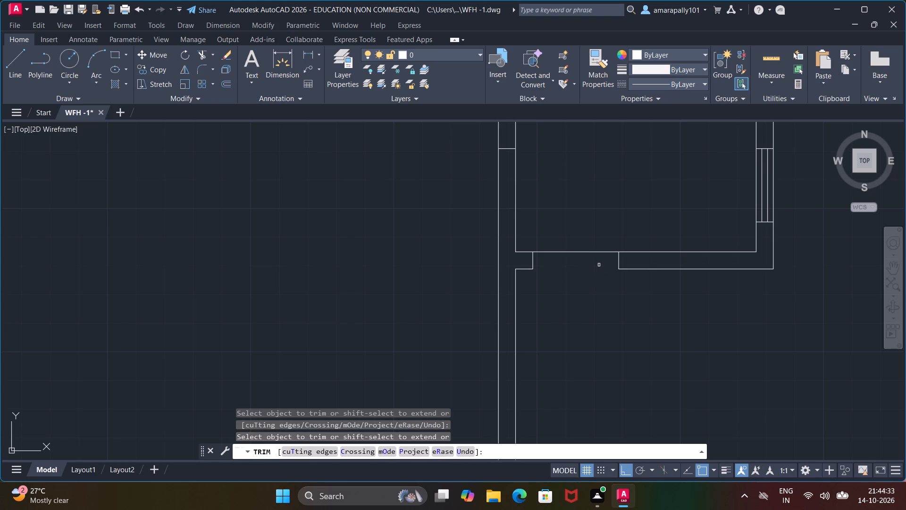
pyautogui.scroll(-2, 599, 263)
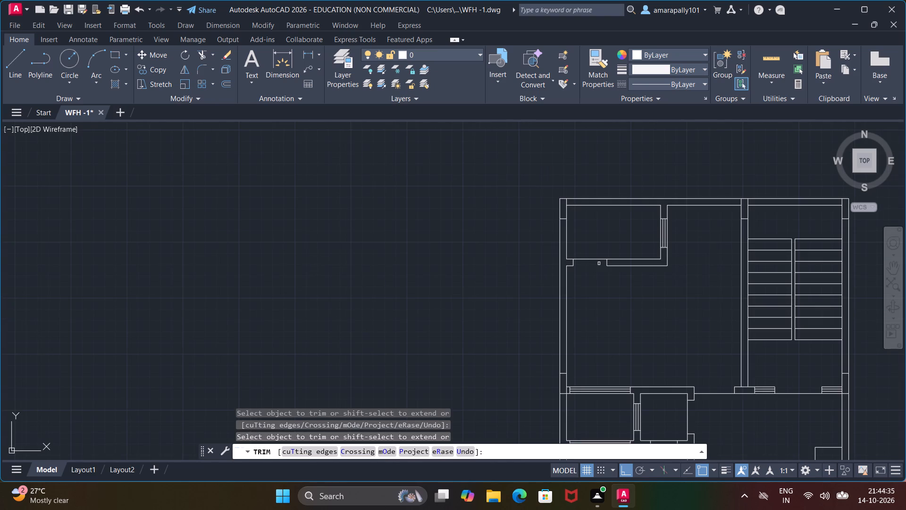
pyautogui.press('Escape')
pyautogui.press('Escape')
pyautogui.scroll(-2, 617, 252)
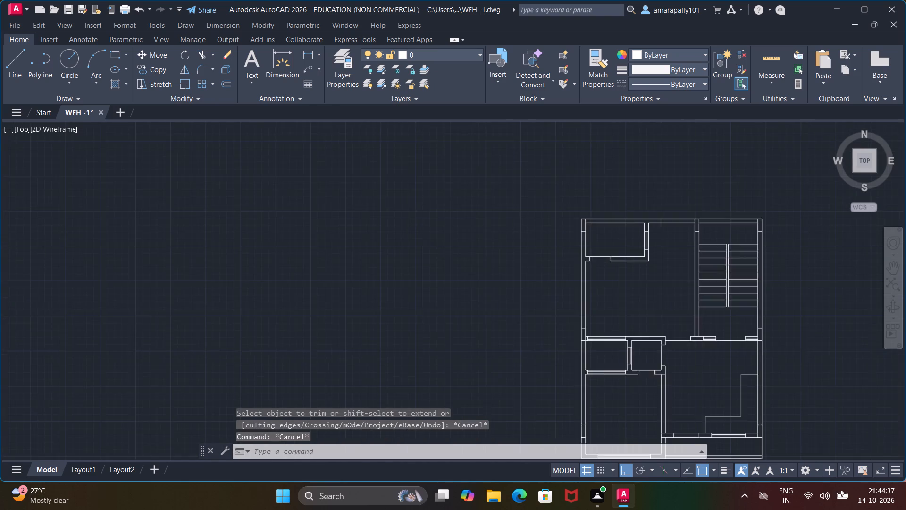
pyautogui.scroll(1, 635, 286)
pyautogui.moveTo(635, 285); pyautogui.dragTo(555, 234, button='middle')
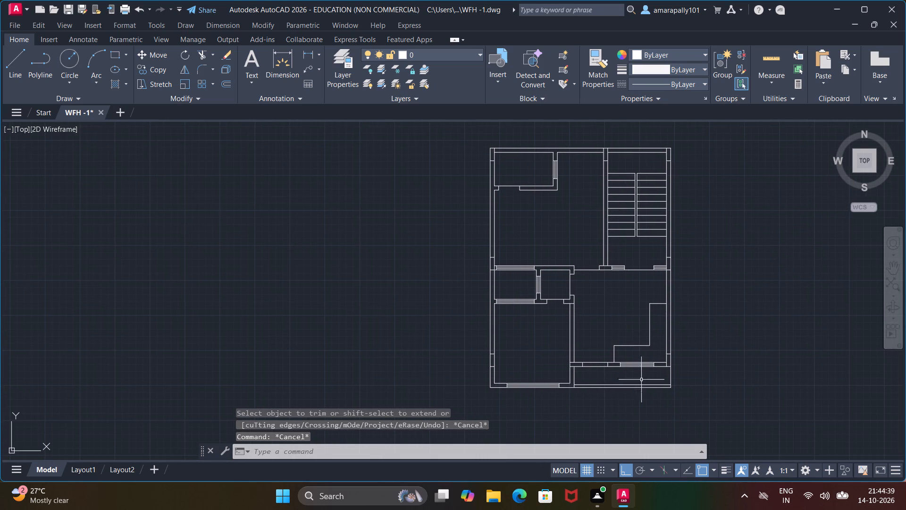
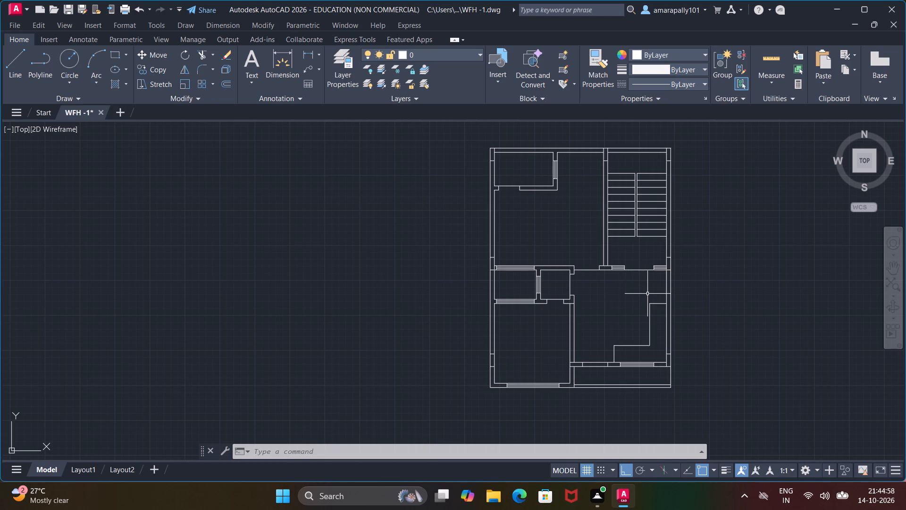
# Start a Hatch with a solid fill and set its colour to black (0,0,0).
pyautogui.scroll(-1, 646, 296)
pyautogui.scroll(-3, 594, 205)
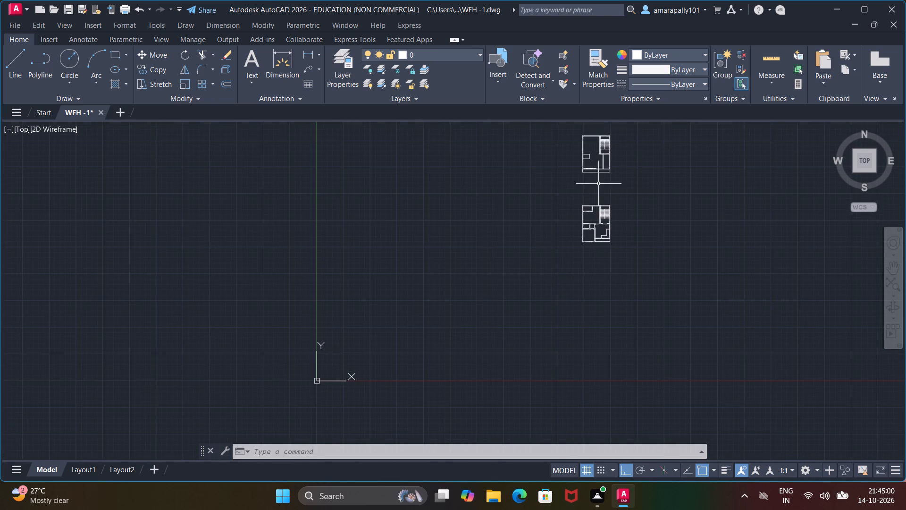
pyautogui.moveTo(590, 190); pyautogui.dragTo(432, 320, button='middle')
pyautogui.scroll(1, 436, 316)
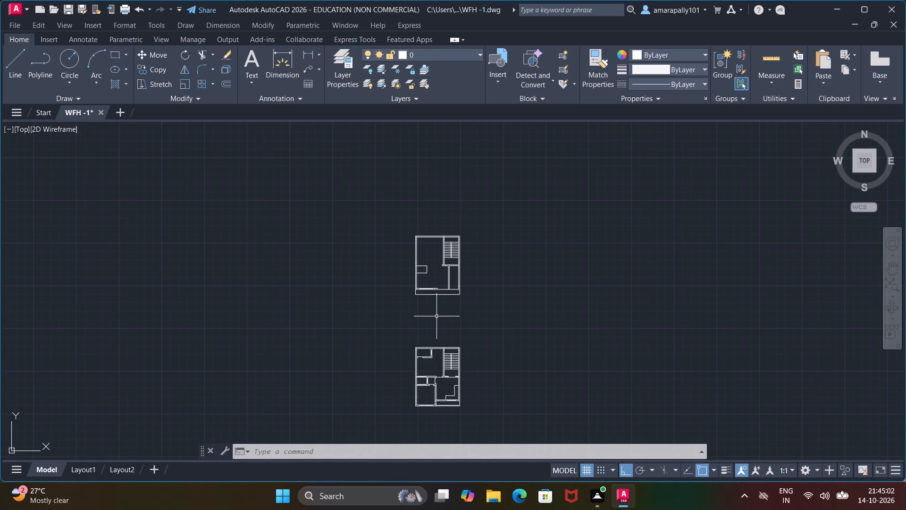
pyautogui.scroll(2, 436, 316)
pyautogui.scroll(4, 437, 272)
pyautogui.scroll(-4, 437, 272)
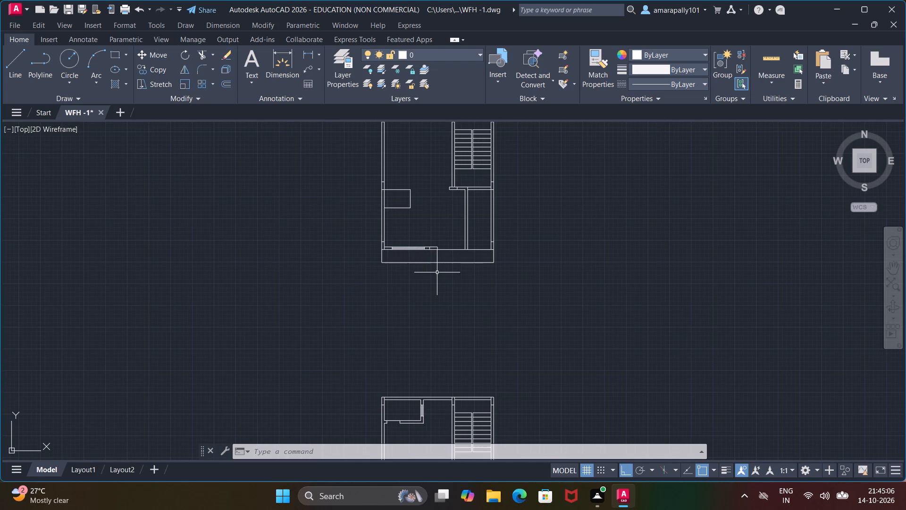
pyautogui.write('HATC')
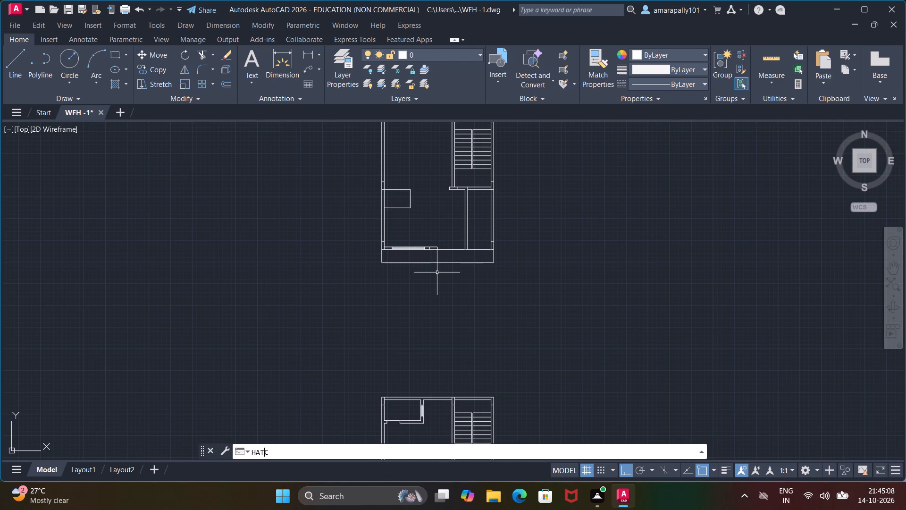
pyautogui.press('h')
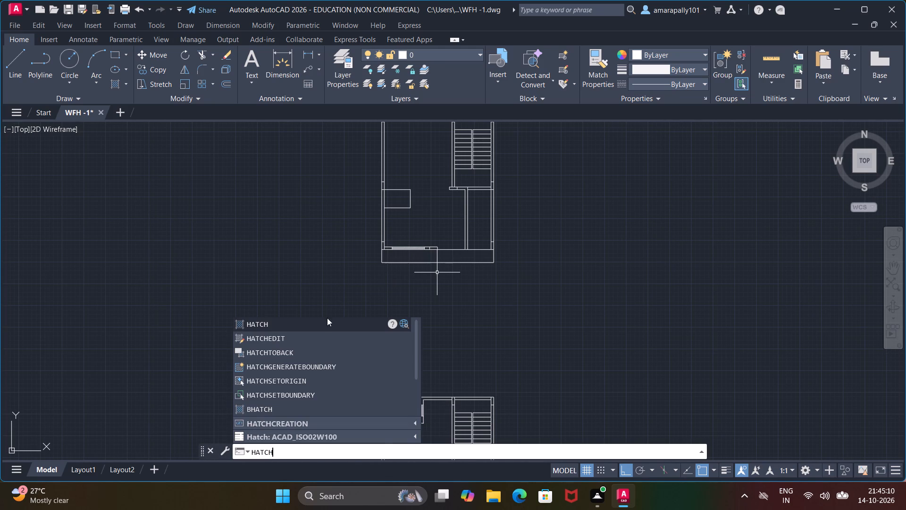
pyautogui.click(315, 326)
pyautogui.scroll(2, 364, 263)
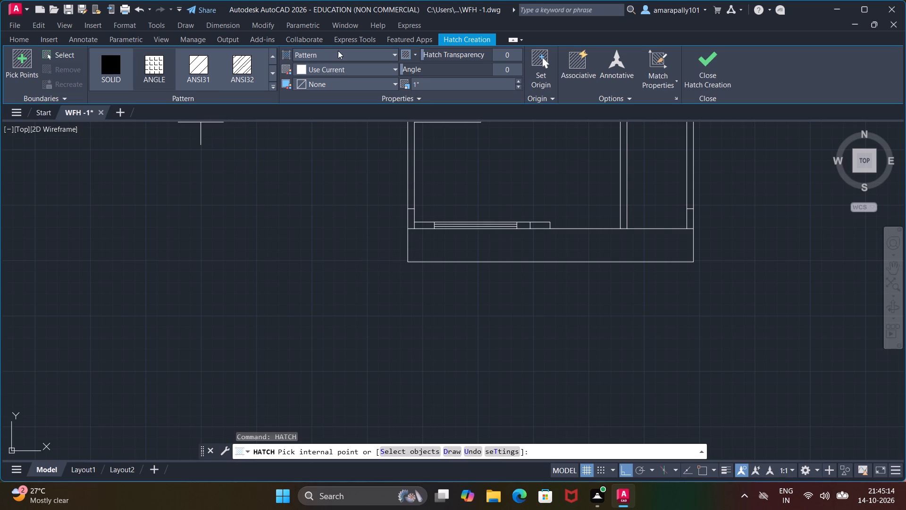
pyautogui.click(395, 52)
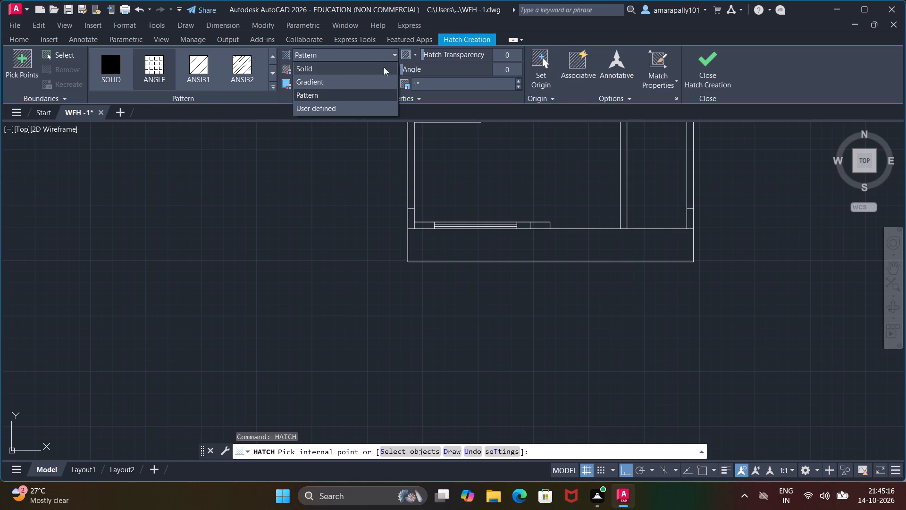
pyautogui.click(363, 67)
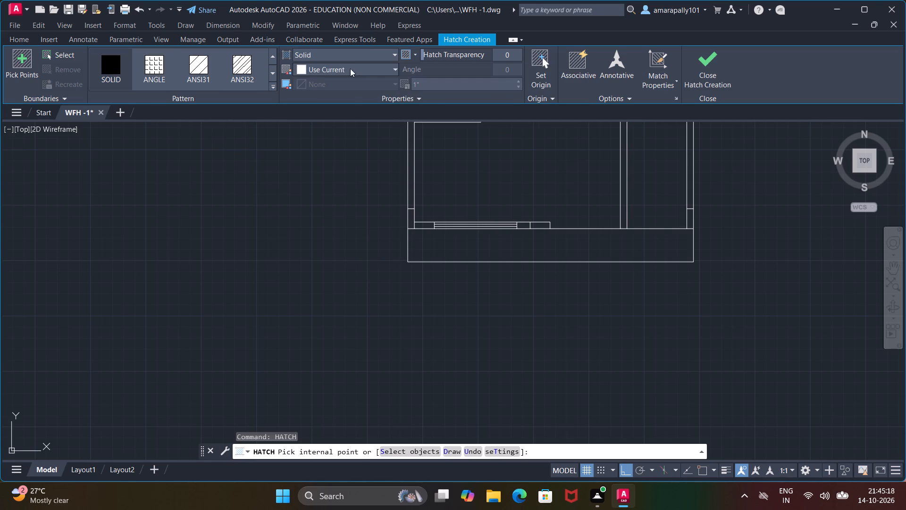
pyautogui.click(117, 69)
pyautogui.click(302, 69)
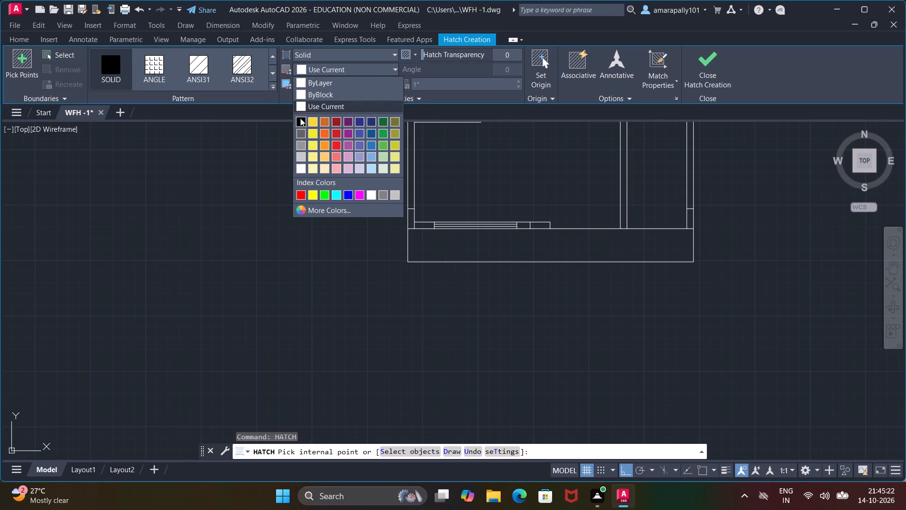
pyautogui.click(300, 118)
# Fill the three column rectangles along the upper floor plan's top wall with the solid black hatch.
pyautogui.scroll(3, 422, 226)
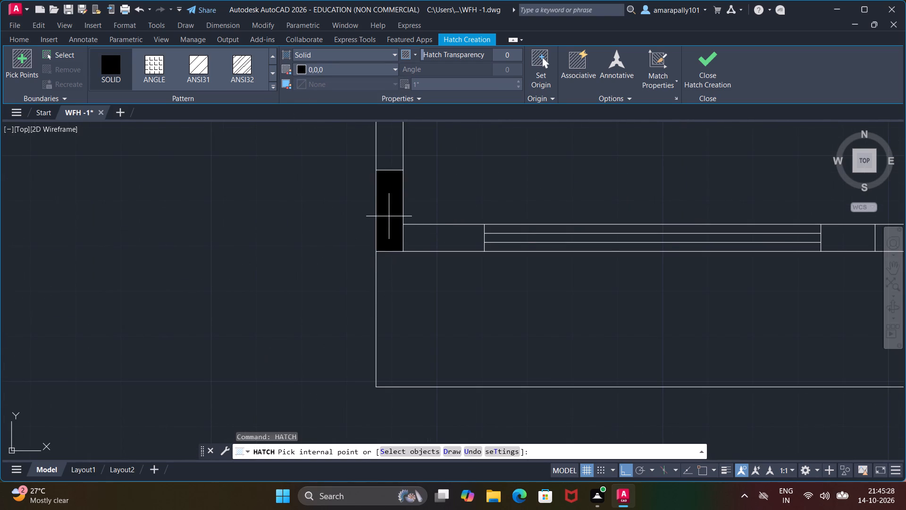
pyautogui.scroll(-3, 389, 216)
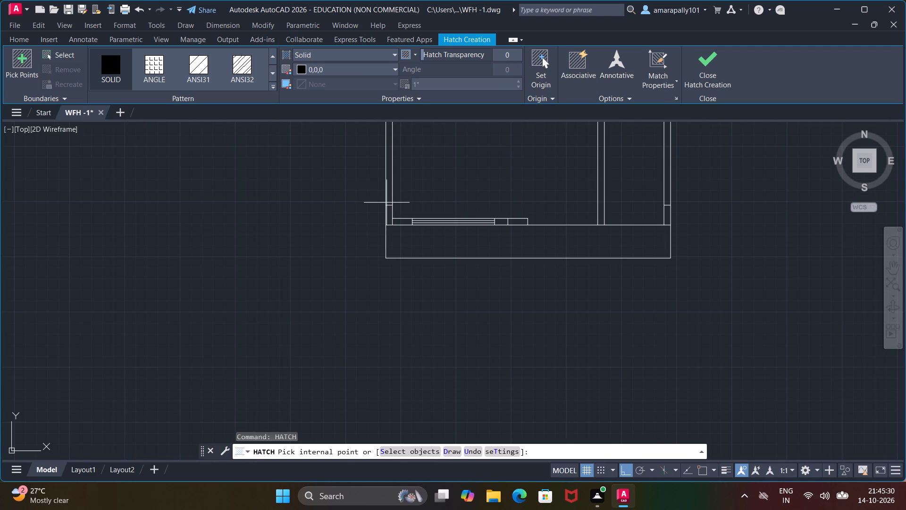
pyautogui.scroll(-3, 327, 210)
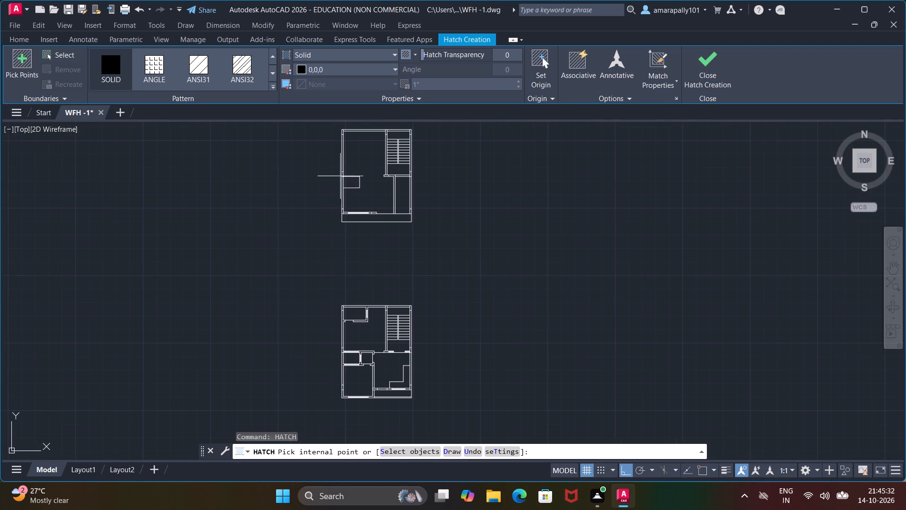
pyautogui.scroll(3, 340, 176)
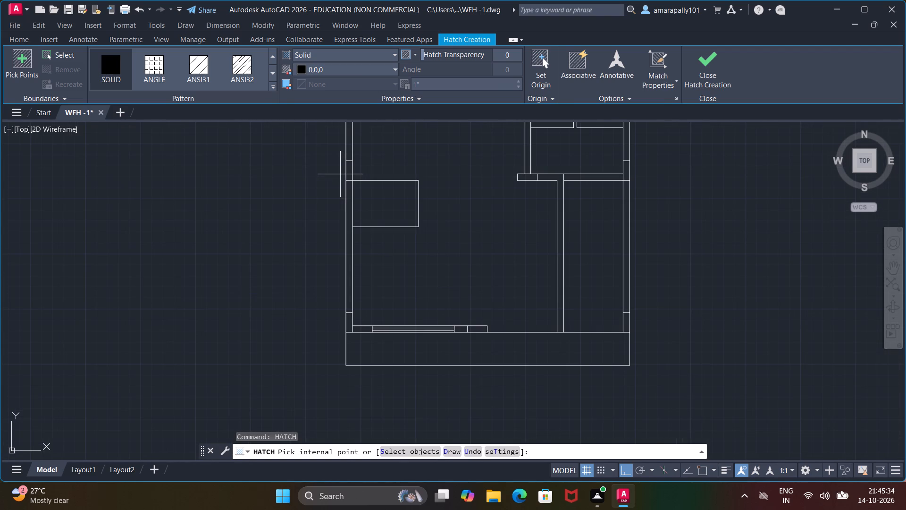
pyautogui.moveTo(366, 163); pyautogui.dragTo(352, 347, button='middle')
pyautogui.scroll(3, 329, 187)
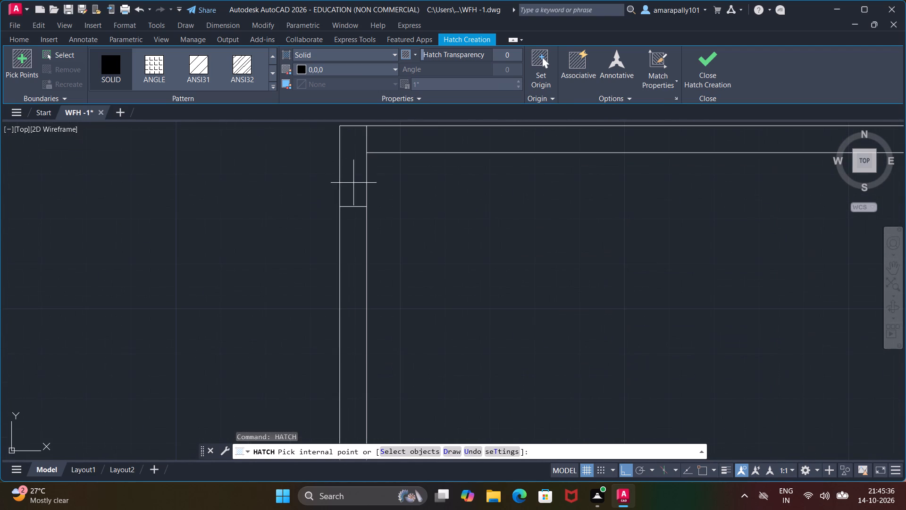
pyautogui.click(355, 205)
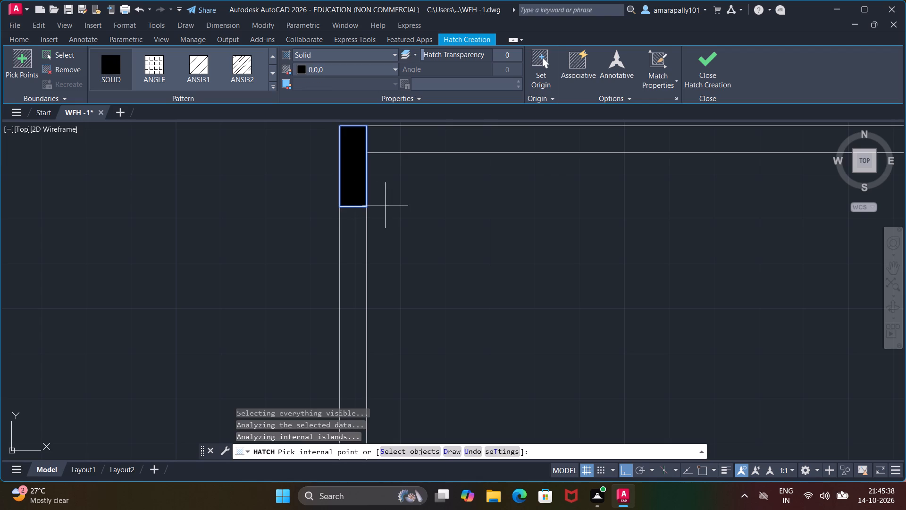
pyautogui.scroll(-2, 411, 204)
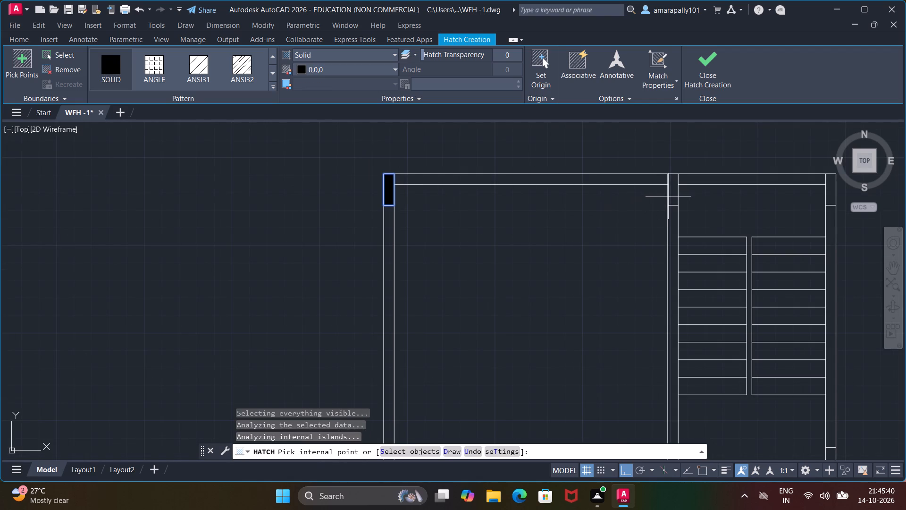
pyautogui.click(676, 202)
pyautogui.moveTo(683, 206); pyautogui.dragTo(526, 177, button='middle')
pyautogui.middleClick(526, 177)
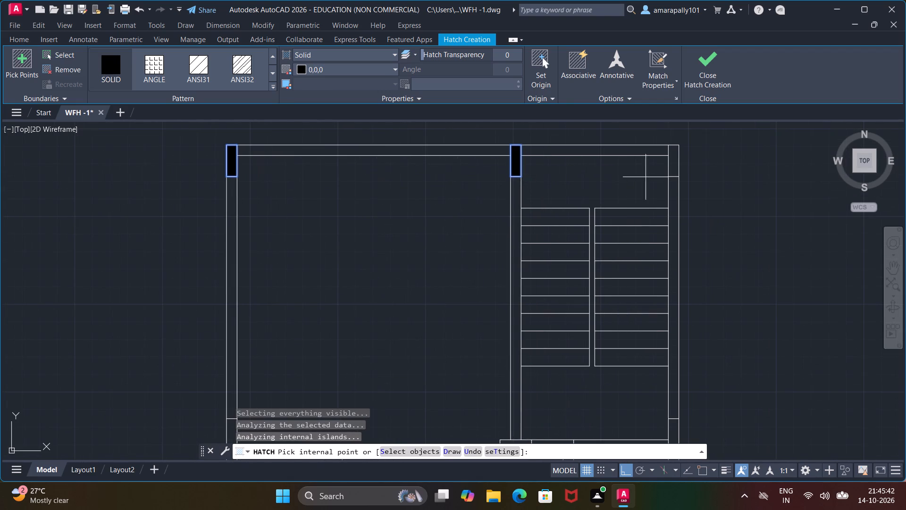
pyautogui.click(672, 176)
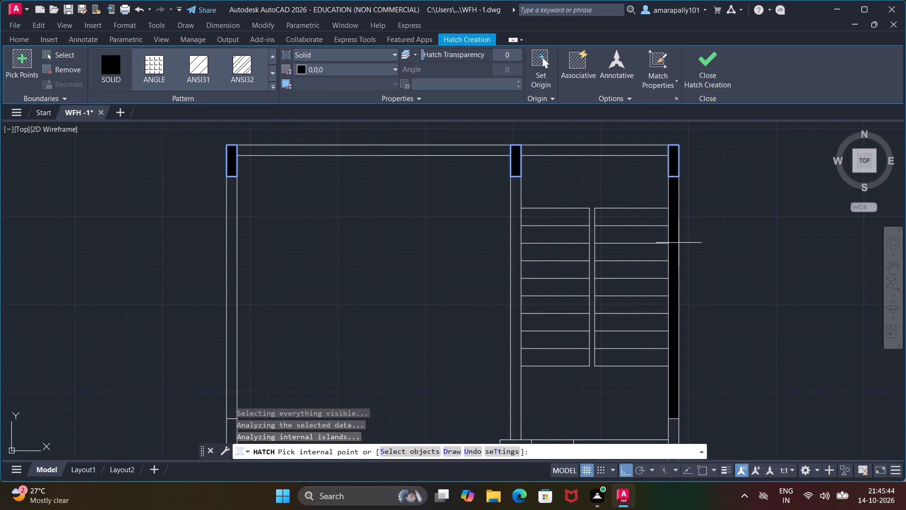
# Fill the upper plan's three mid-height columns: one in each outer wall and one below the stair's inner wall.
pyautogui.moveTo(679, 245); pyautogui.dragTo(645, 157, button='middle')
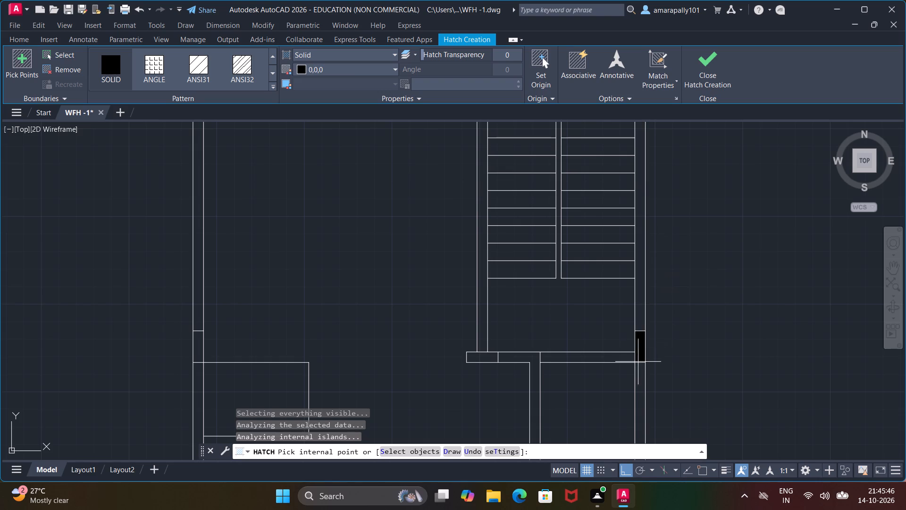
pyautogui.click(643, 356)
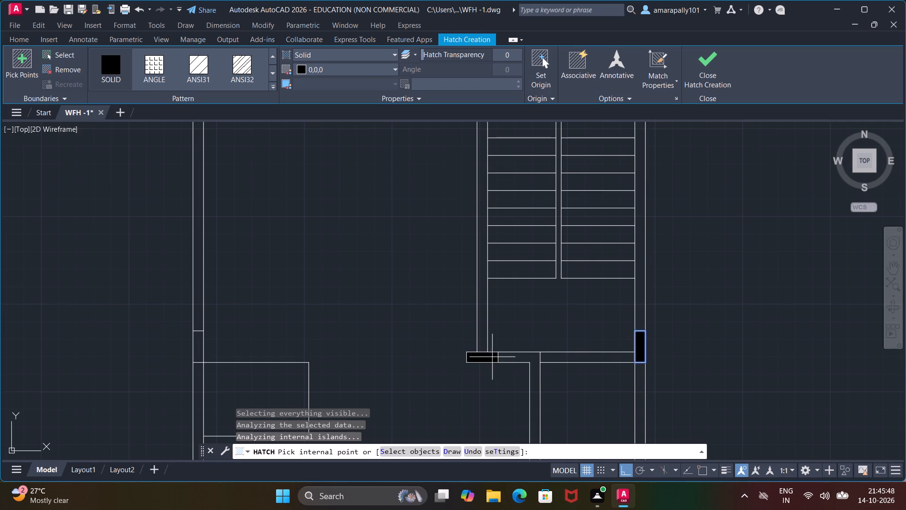
pyautogui.click(487, 360)
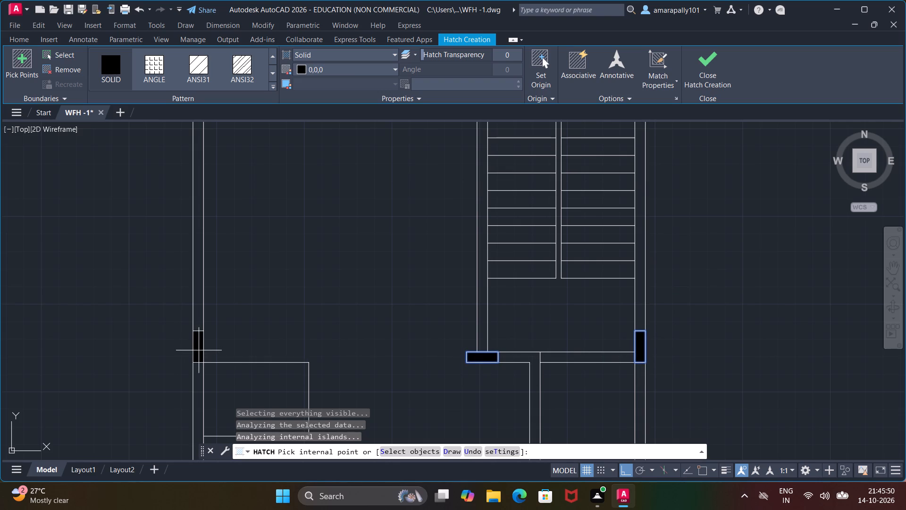
pyautogui.click(199, 352)
# Fill the three columns along the upper plan's bottom wall: both outer corners and the one beyond the window.
pyautogui.scroll(-2, 218, 343)
pyautogui.moveTo(222, 340); pyautogui.dragTo(363, 179, button='middle')
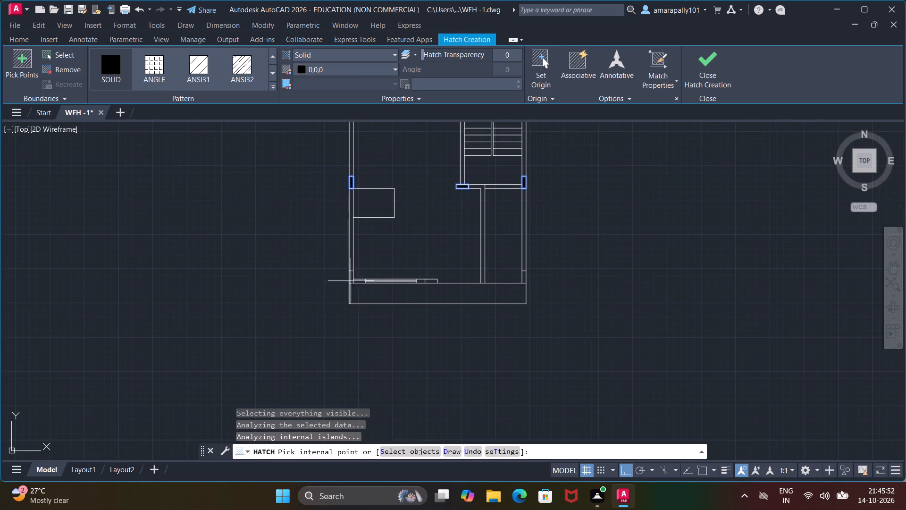
pyautogui.scroll(3, 348, 282)
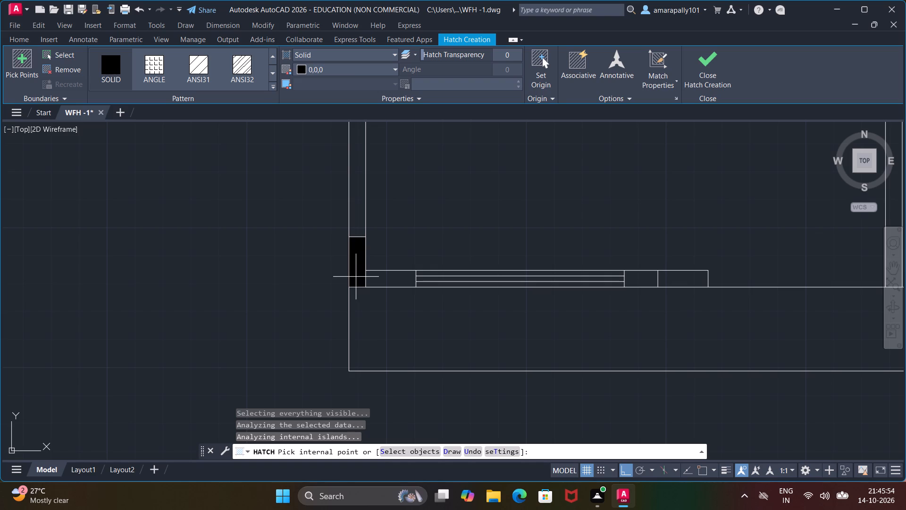
pyautogui.click(356, 277)
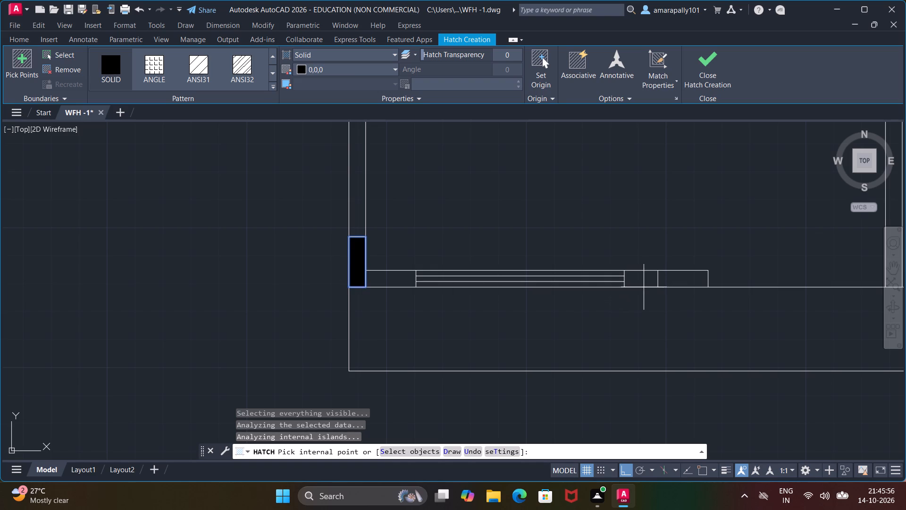
pyautogui.click(666, 282)
pyautogui.scroll(-2, 680, 274)
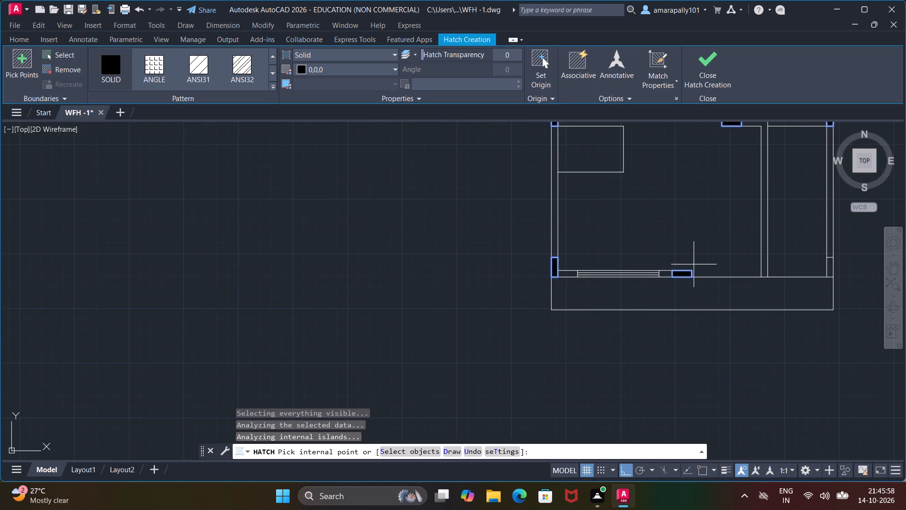
pyautogui.moveTo(705, 258); pyautogui.dragTo(468, 268, button='middle')
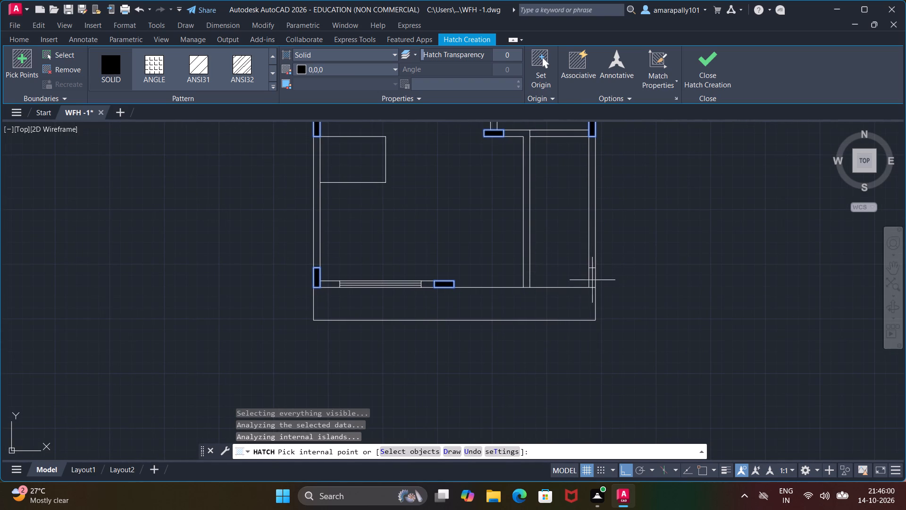
pyautogui.click(594, 281)
# Fill the three column rectangles along the lower floor plan's top wall with the same solid black hatch.
pyautogui.scroll(-3, 636, 302)
pyautogui.moveTo(645, 323); pyautogui.dragTo(627, 247, button='middle')
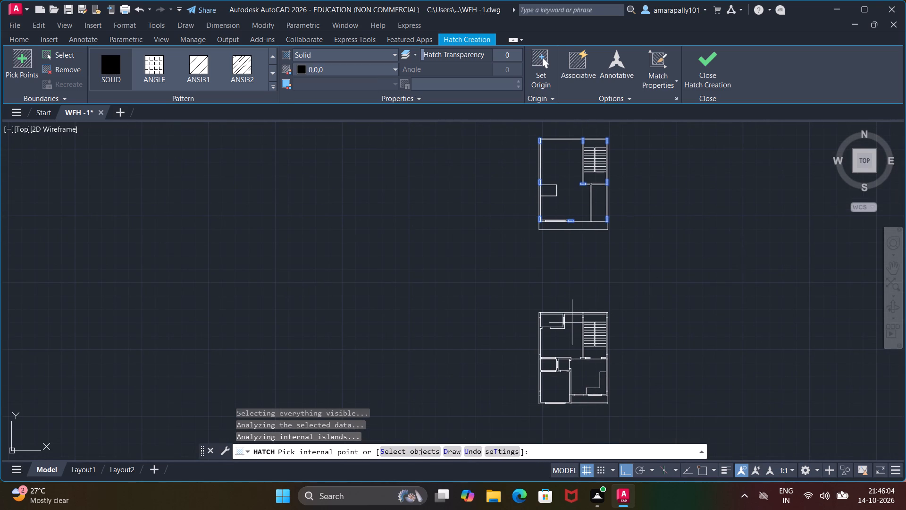
pyautogui.scroll(4, 572, 323)
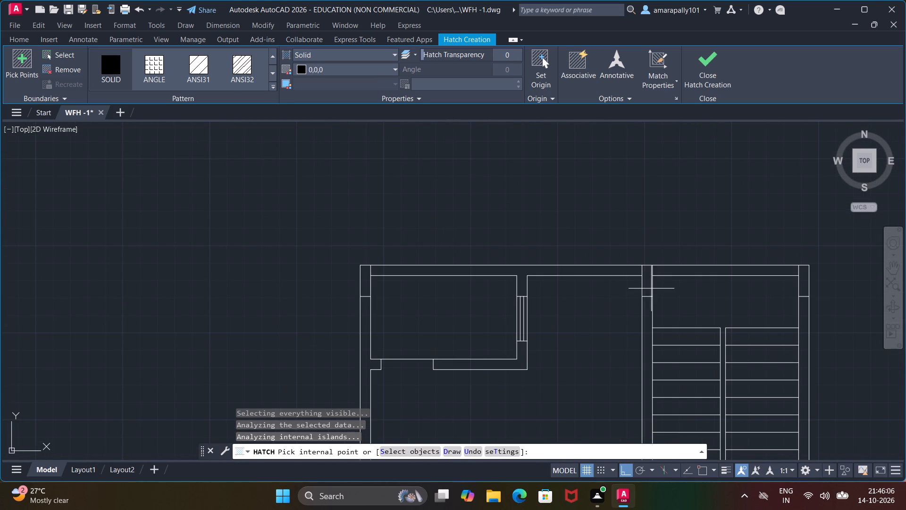
pyautogui.click(646, 293)
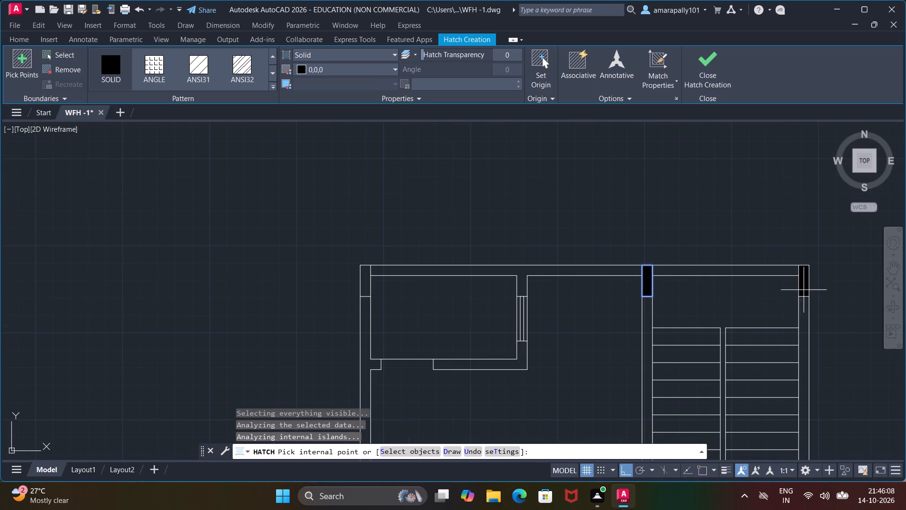
pyautogui.click(807, 292)
pyautogui.moveTo(479, 331); pyautogui.dragTo(565, 262, button='middle')
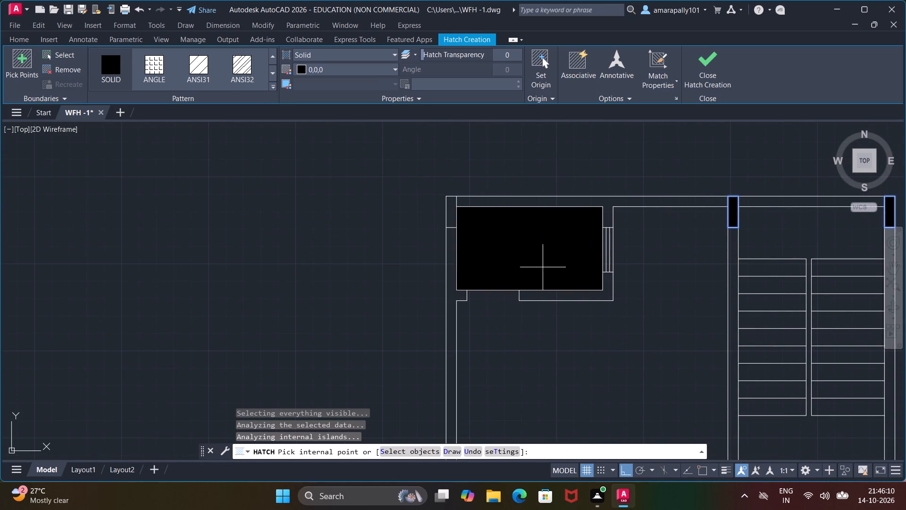
pyautogui.click(451, 221)
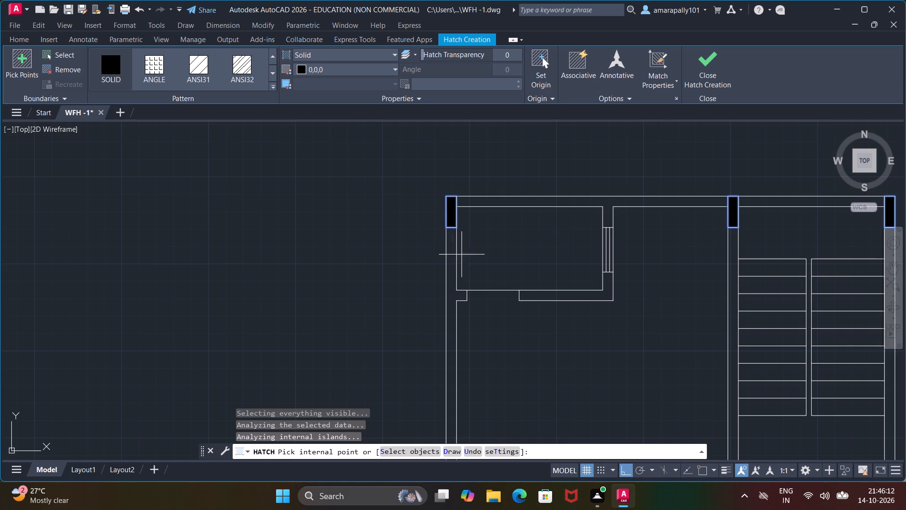
# Fill the lower plan's three mid-height columns: one in each outer wall and one below the stair's inner wall.
pyautogui.scroll(-1, 472, 267)
pyautogui.moveTo(512, 354); pyautogui.dragTo(480, 230, button='middle')
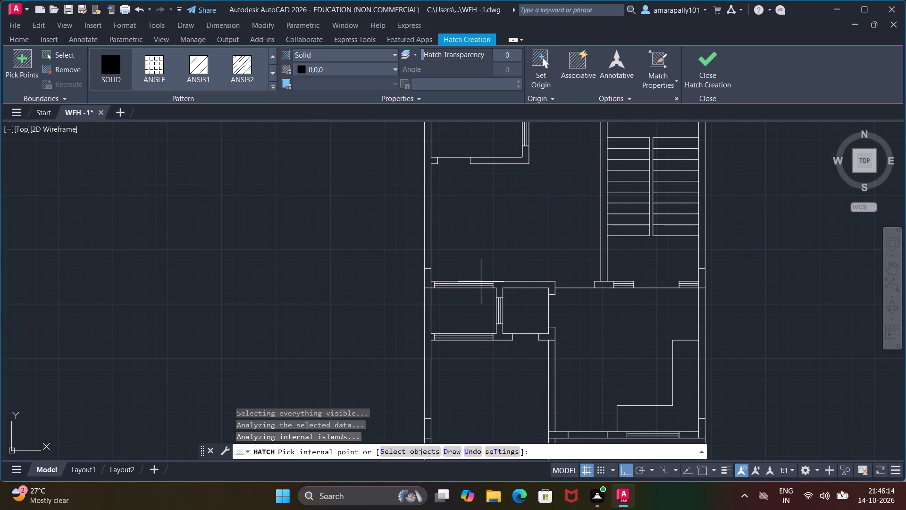
pyautogui.click(427, 283)
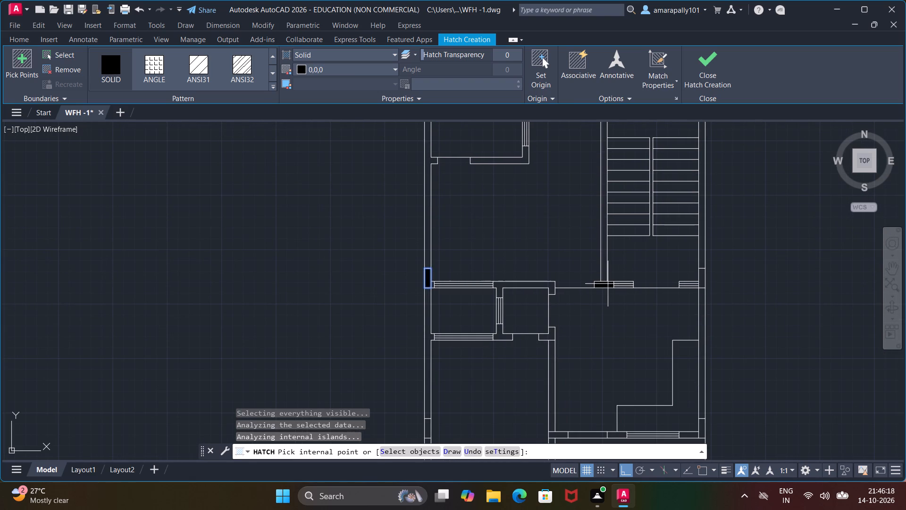
pyautogui.click(607, 283)
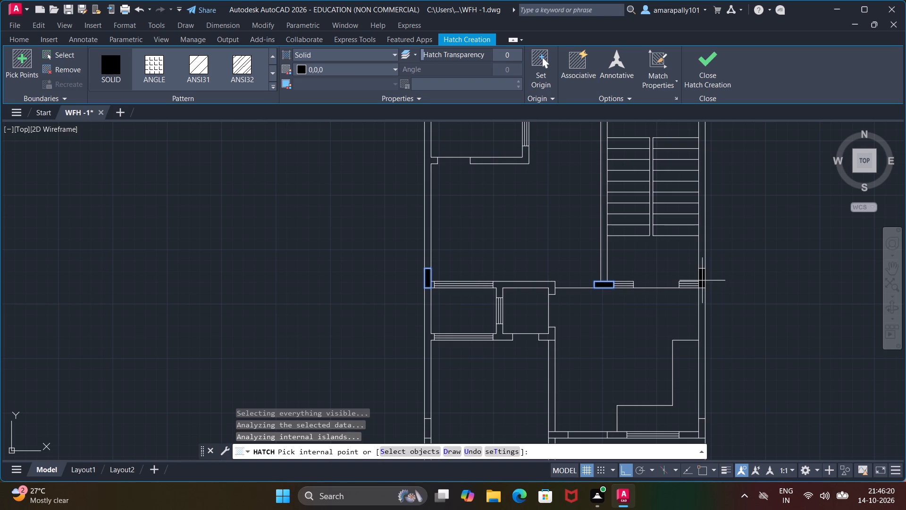
pyautogui.click(702, 280)
# Fill the lower plan's three bottom columns: one in each outer wall and one where the inner partition meets the window wall.
pyautogui.moveTo(671, 336); pyautogui.dragTo(596, 197, button='middle')
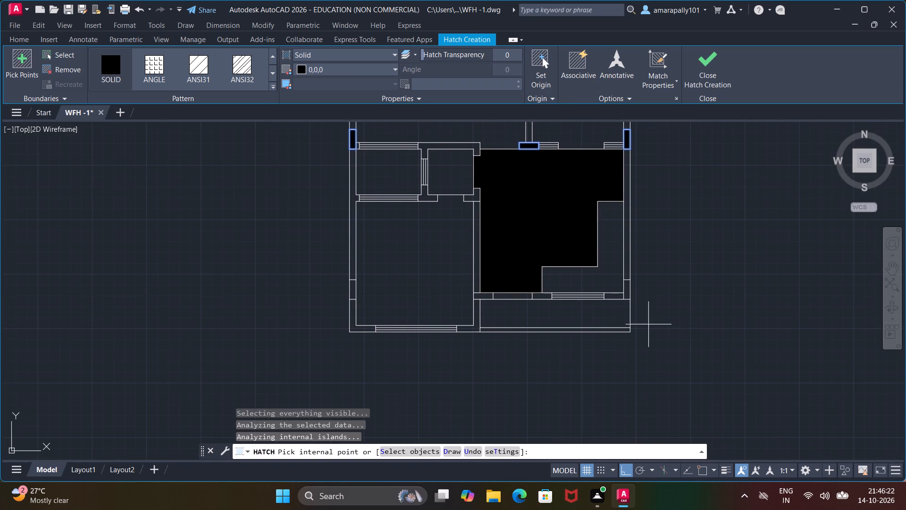
pyautogui.click(627, 292)
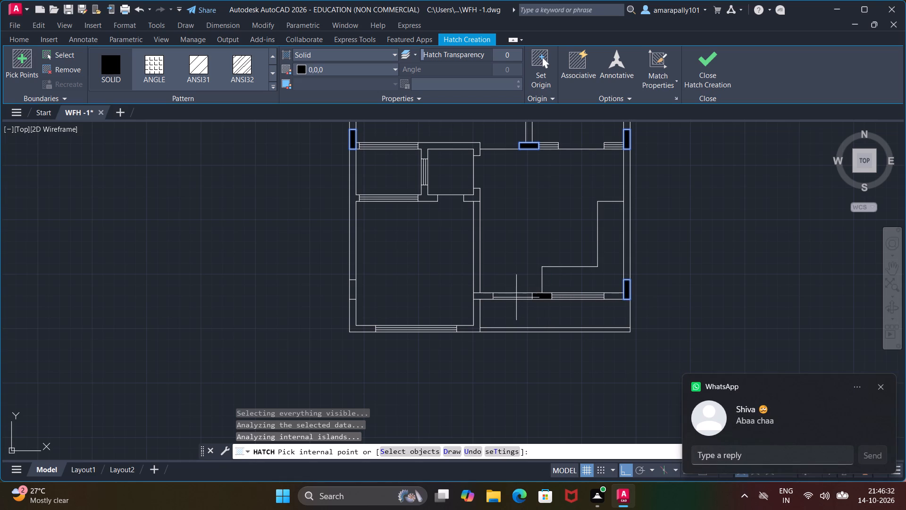
pyautogui.click(486, 296)
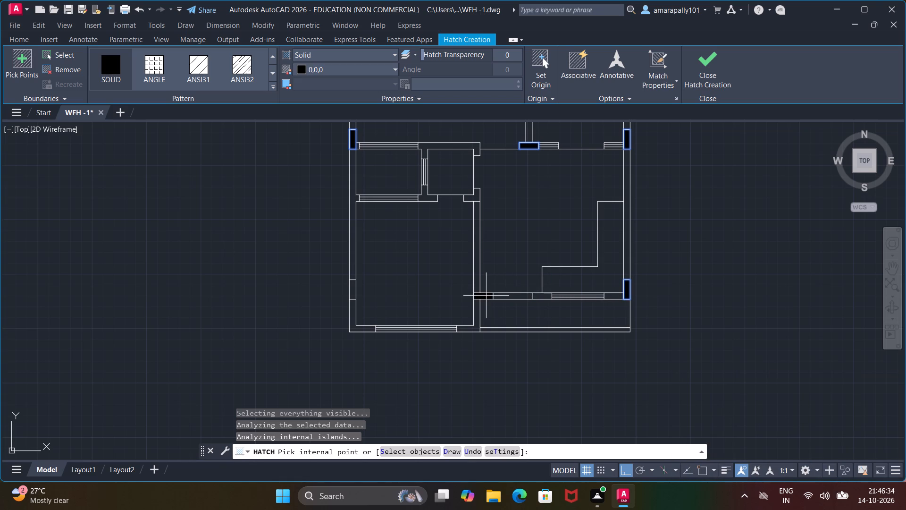
pyautogui.click(354, 287)
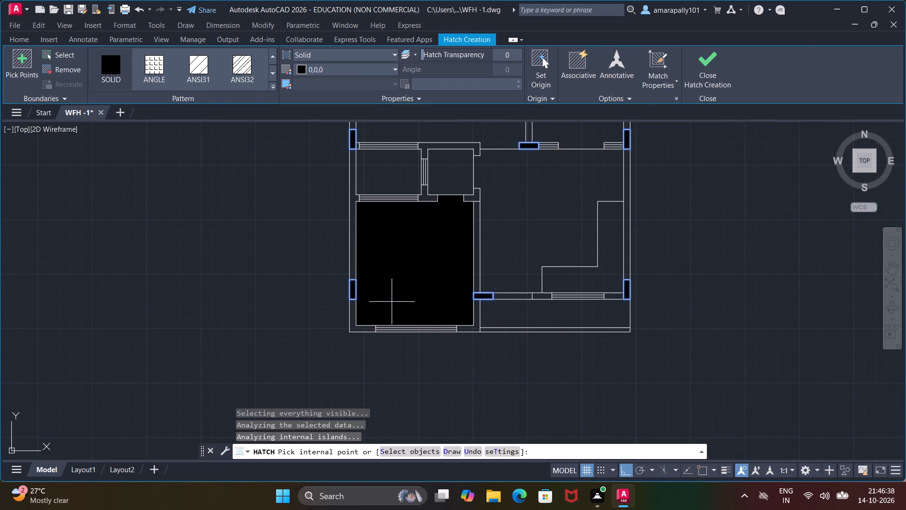
pyautogui.press('Escape')
pyautogui.scroll(-1, 385, 312)
pyautogui.press('Escape')
# Inspect the lower plan's column fills, especially the top-left corner column and the wall line along its top edge.
pyautogui.scroll(-1, 385, 312)
pyautogui.scroll(5, 469, 257)
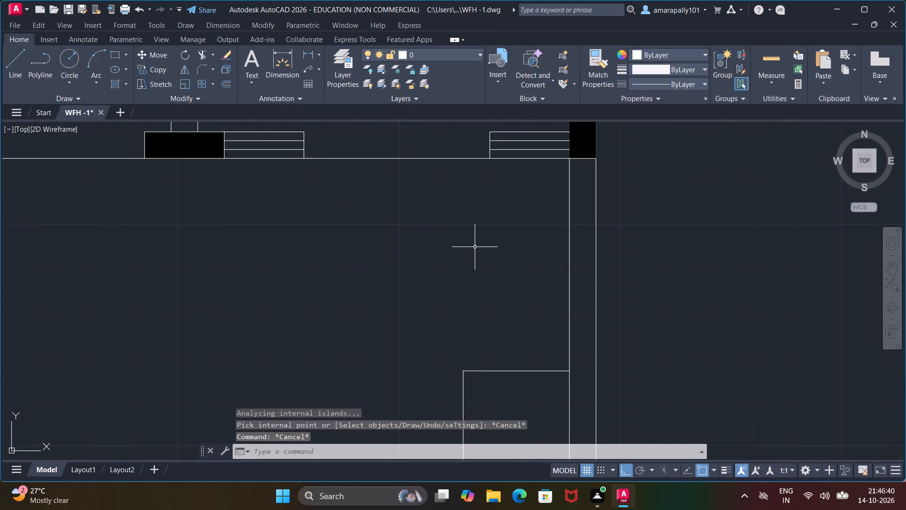
pyautogui.scroll(-5, 478, 244)
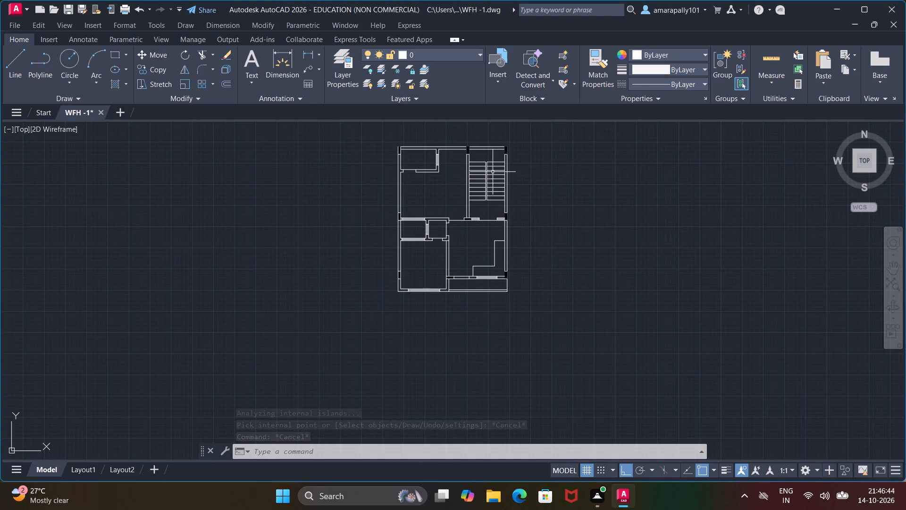
pyautogui.scroll(1, 492, 171)
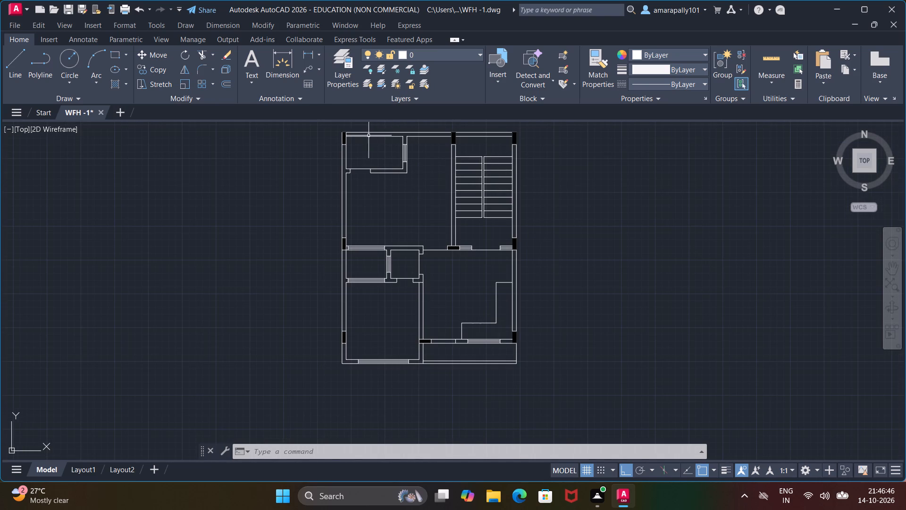
pyautogui.scroll(2, 366, 136)
pyautogui.moveTo(328, 163); pyautogui.dragTo(327, 272, button='middle')
pyautogui.scroll(1, 327, 272)
pyautogui.scroll(3, 306, 232)
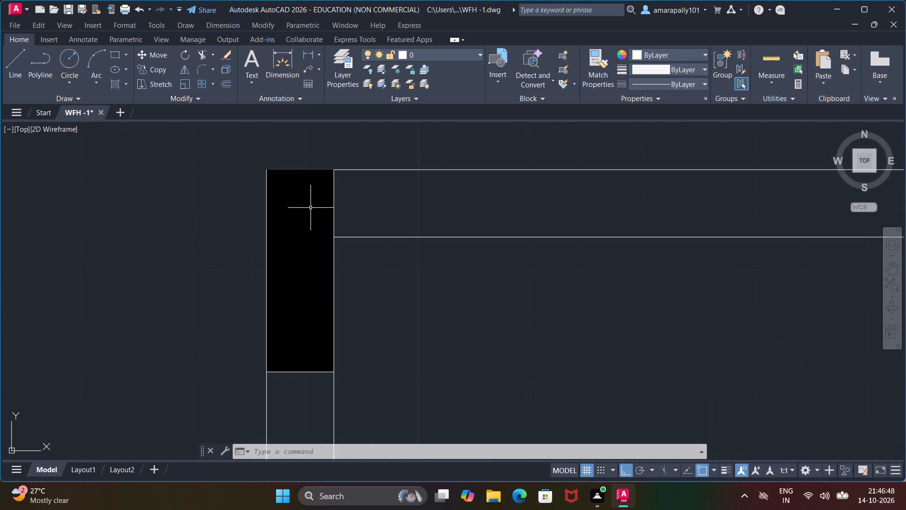
pyautogui.scroll(1, 334, 171)
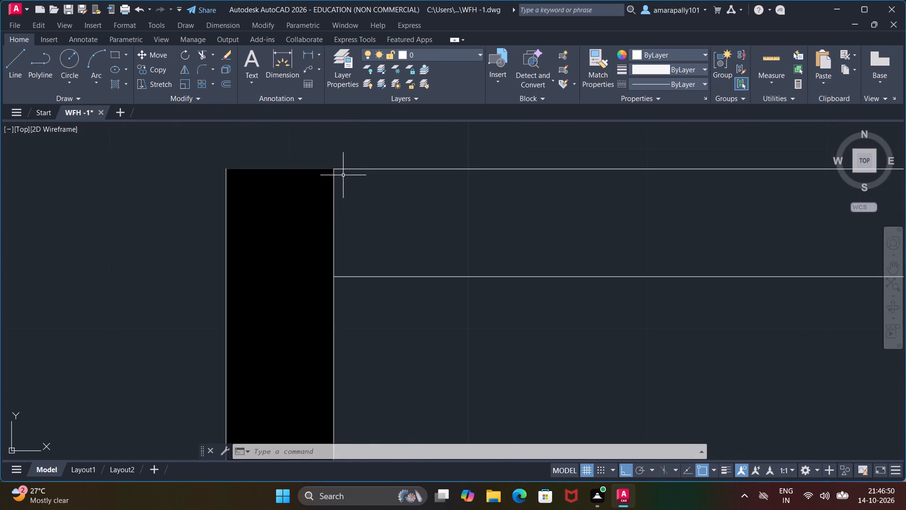
pyautogui.click(344, 170)
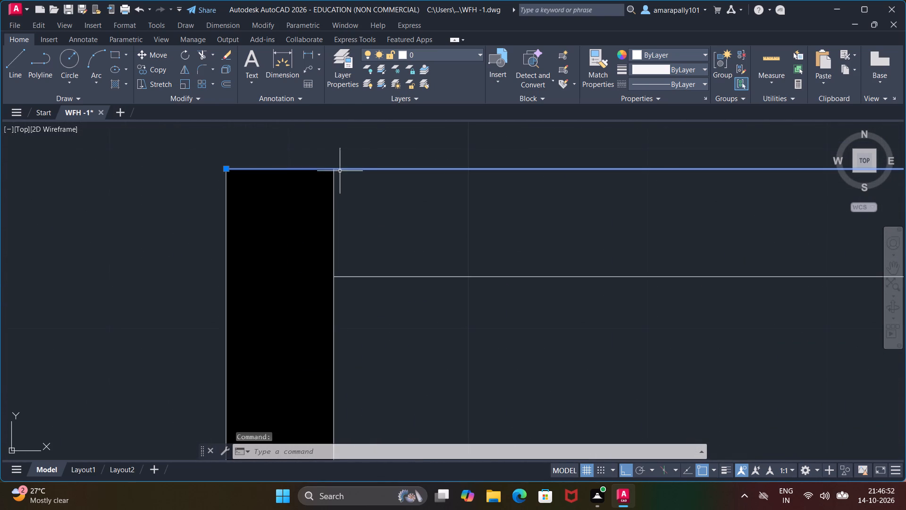
pyautogui.press('Escape')
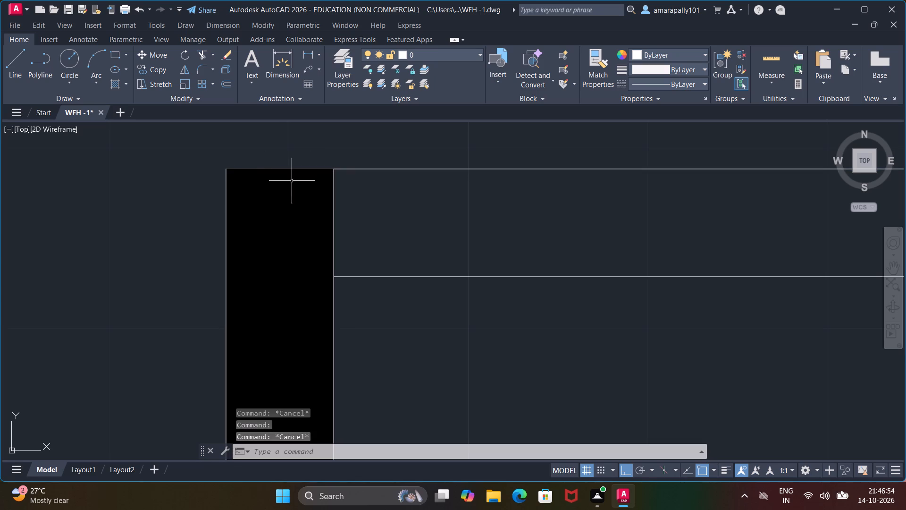
pyautogui.press('Escape')
pyautogui.scroll(4, 308, 169)
pyautogui.scroll(3, 379, 189)
pyautogui.press('Escape')
pyautogui.press('Escape')
pyautogui.scroll(-3, 386, 211)
pyautogui.press('Escape')
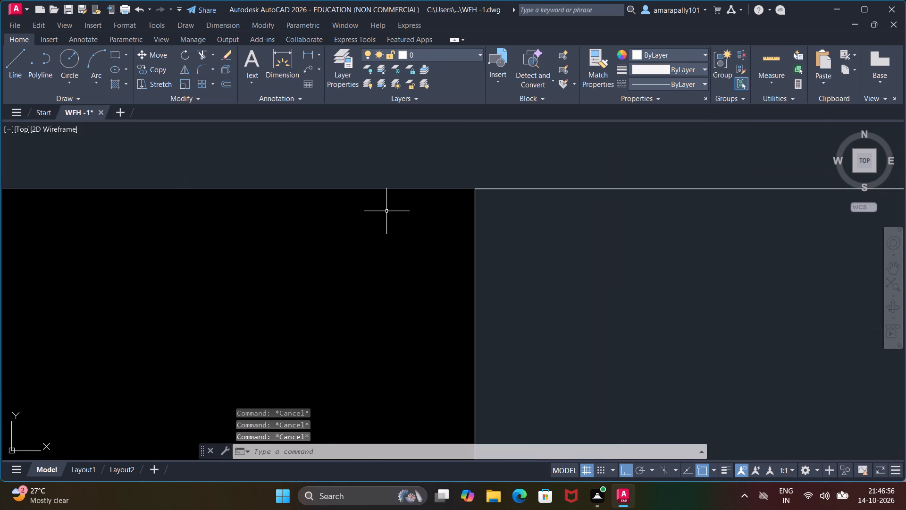
pyautogui.press('Escape')
pyautogui.scroll(-9, 387, 211)
pyautogui.scroll(-7, 465, 244)
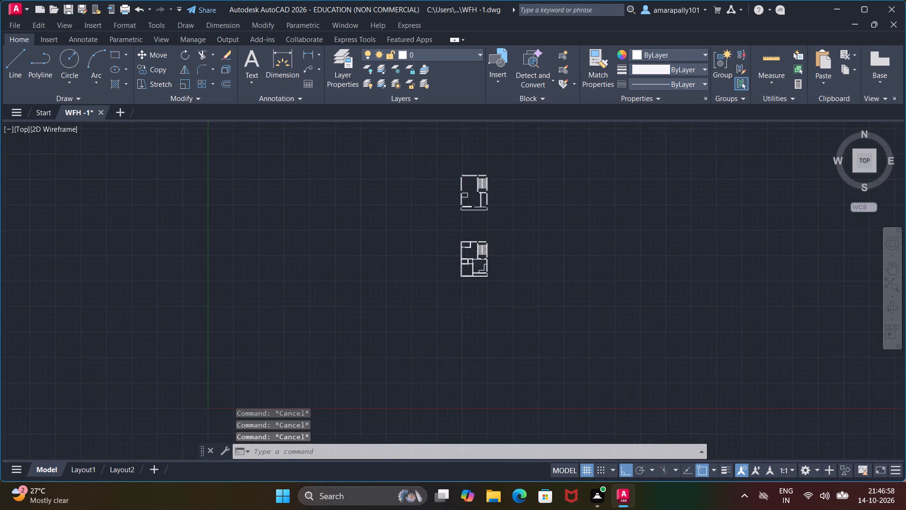
# Draw the upper plan's stair direction line: about 4'-8" up from the left flight's fifth tread, 3'-9" across the landing, down to the right flight's bottom edge.
pyautogui.scroll(4, 483, 212)
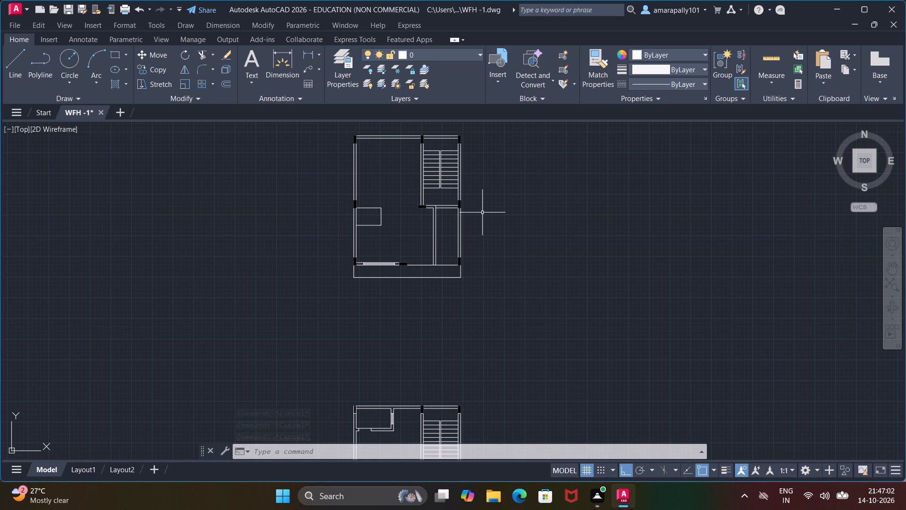
pyautogui.scroll(-2, 508, 246)
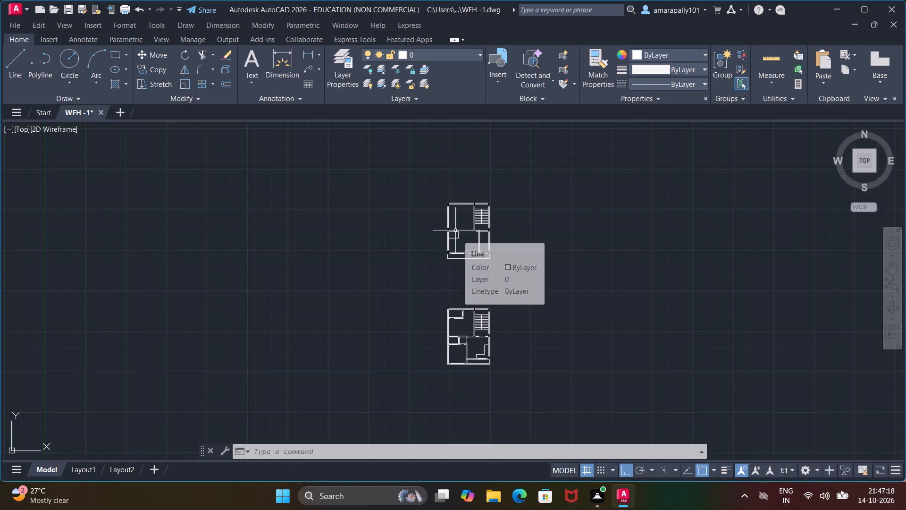
pyautogui.scroll(1, 455, 230)
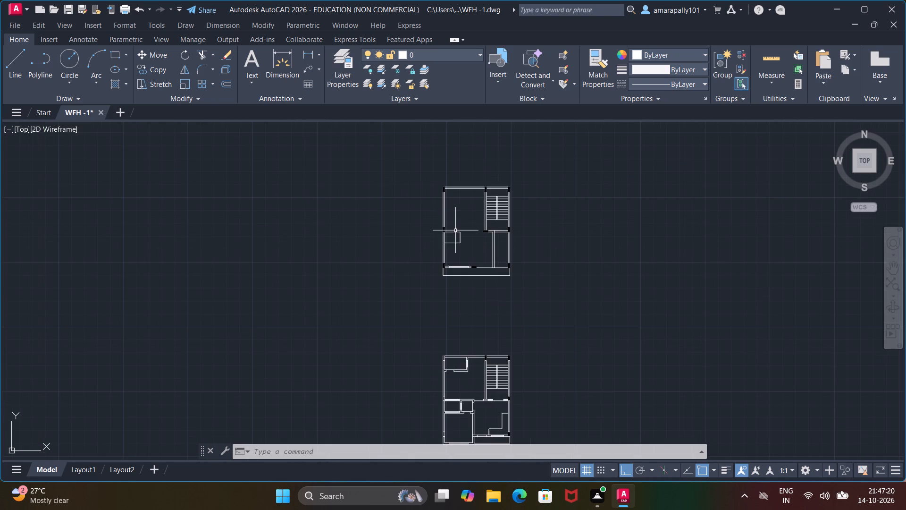
pyautogui.scroll(1, 455, 230)
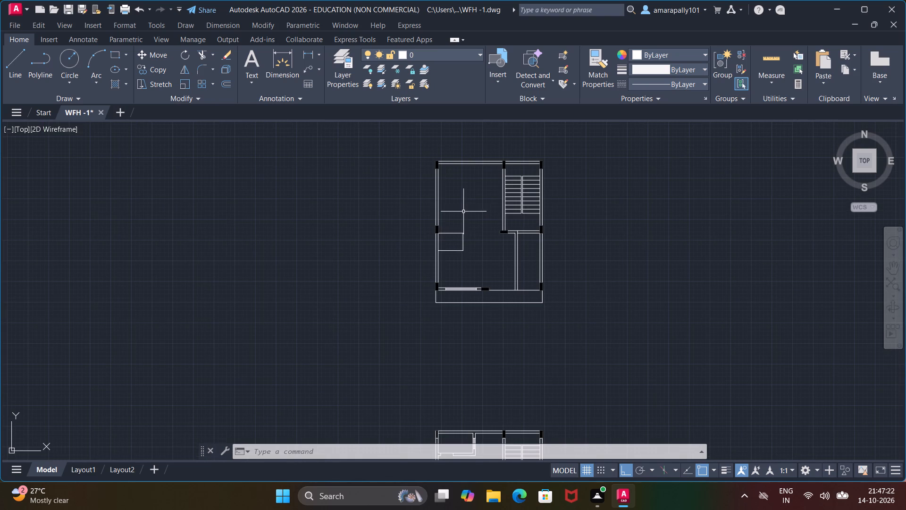
pyautogui.moveTo(463, 211); pyautogui.dragTo(448, 291, button='middle')
pyautogui.scroll(1, 488, 274)
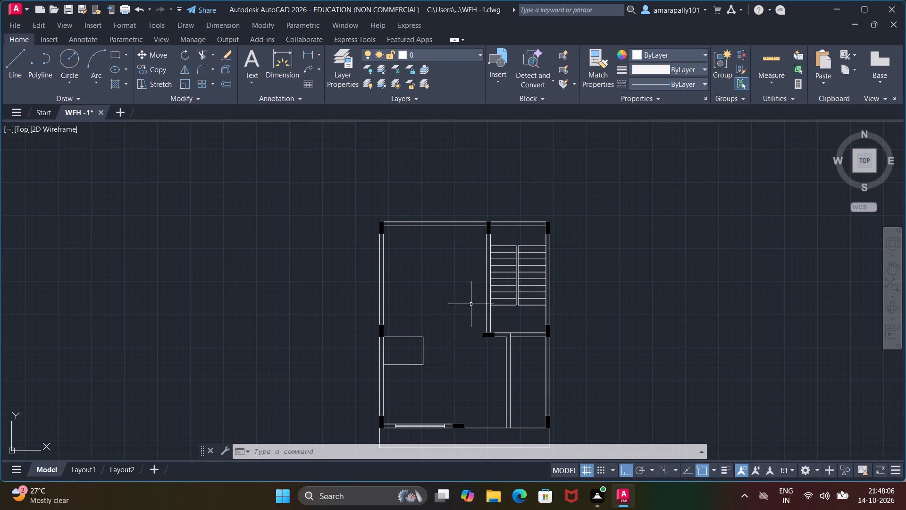
pyautogui.scroll(2, 488, 290)
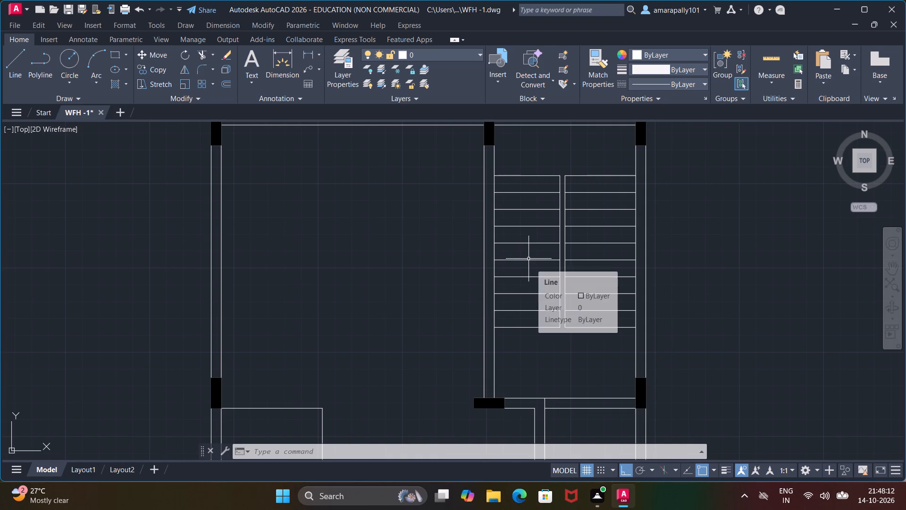
pyautogui.press('l')
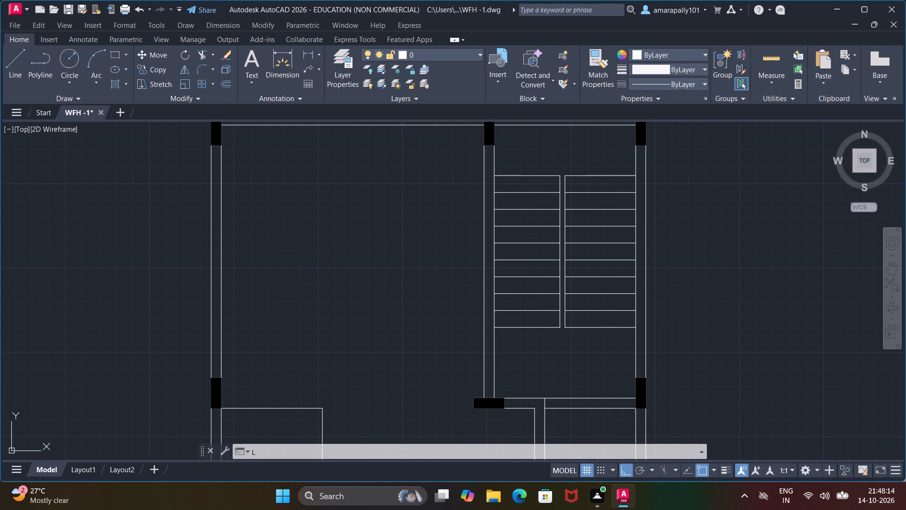
pyautogui.press('Return')
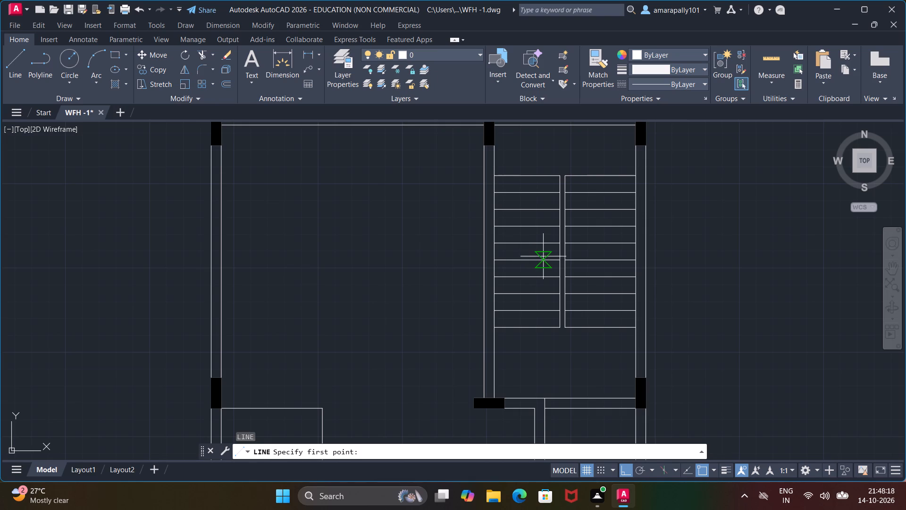
pyautogui.click(532, 244)
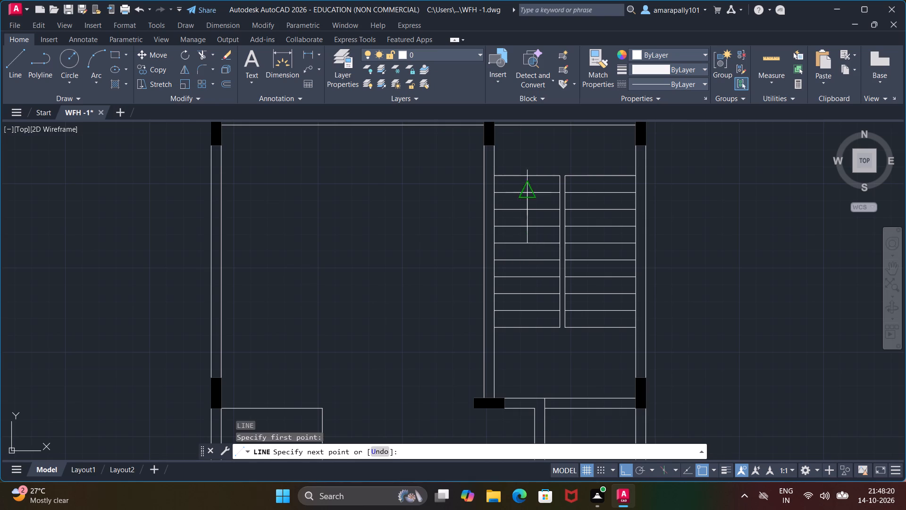
pyautogui.click(525, 148)
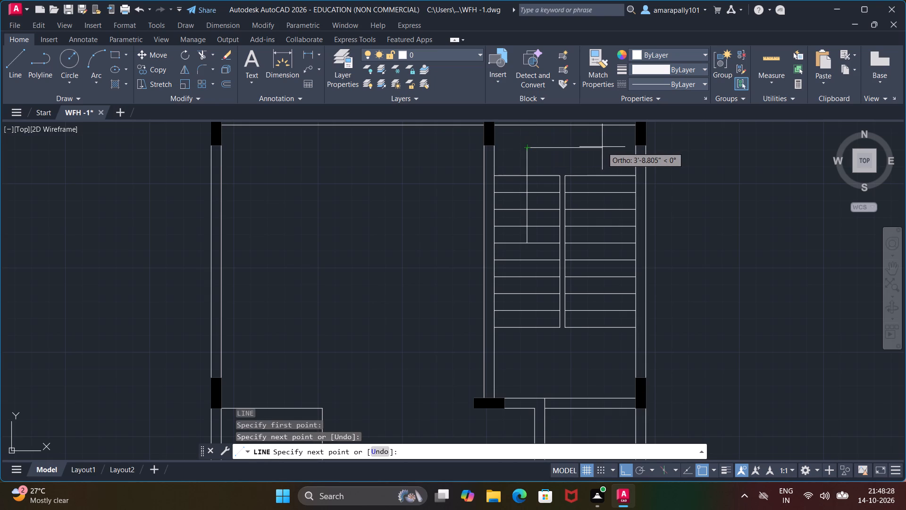
pyautogui.click(602, 147)
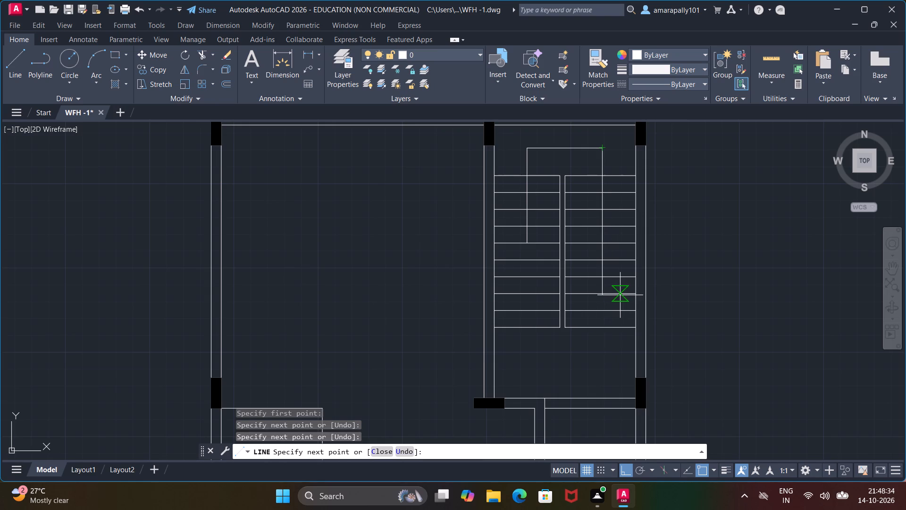
pyautogui.click(604, 311)
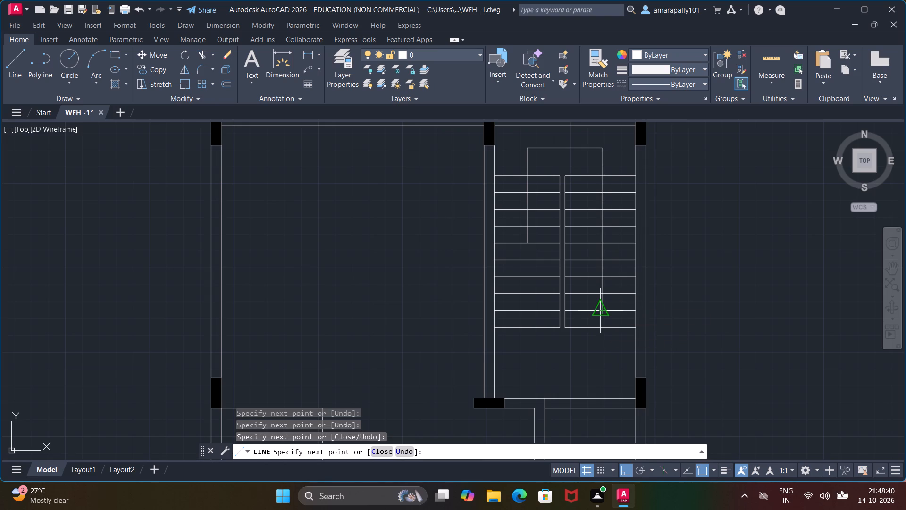
pyautogui.hotkey('ctrl', 'z')
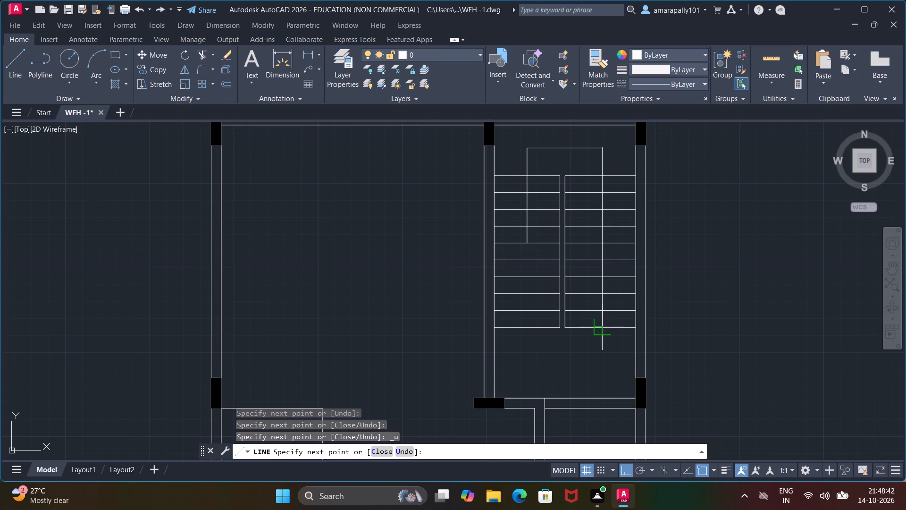
pyautogui.scroll(3, 602, 327)
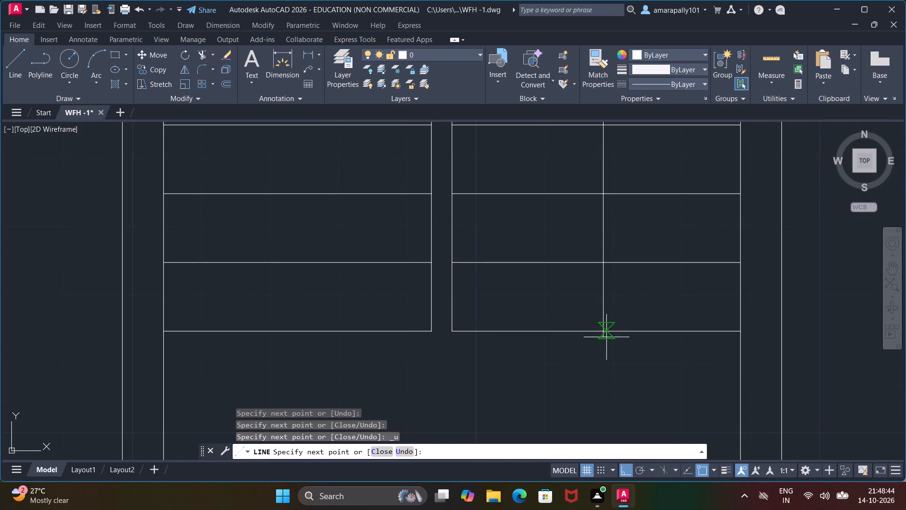
pyautogui.click(604, 333)
pyautogui.scroll(-6, 600, 331)
pyautogui.press('`')
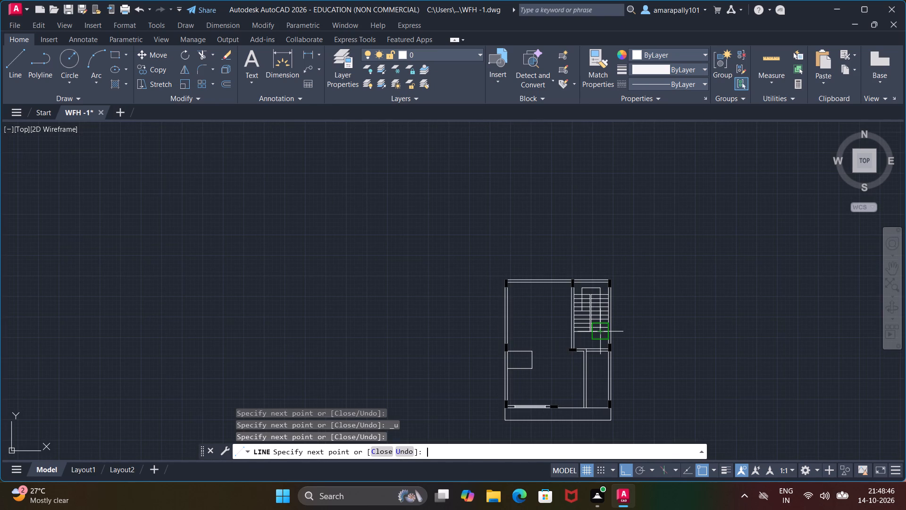
pyautogui.press('`')
pyautogui.scroll(-3, 600, 330)
pyautogui.moveTo(598, 356); pyautogui.dragTo(587, 274, button='middle')
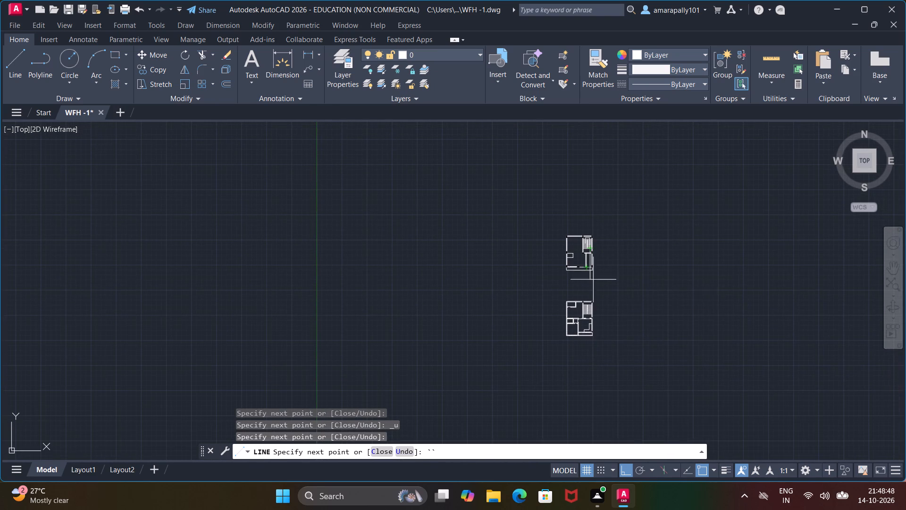
pyautogui.press('Escape')
pyautogui.press('Escape')
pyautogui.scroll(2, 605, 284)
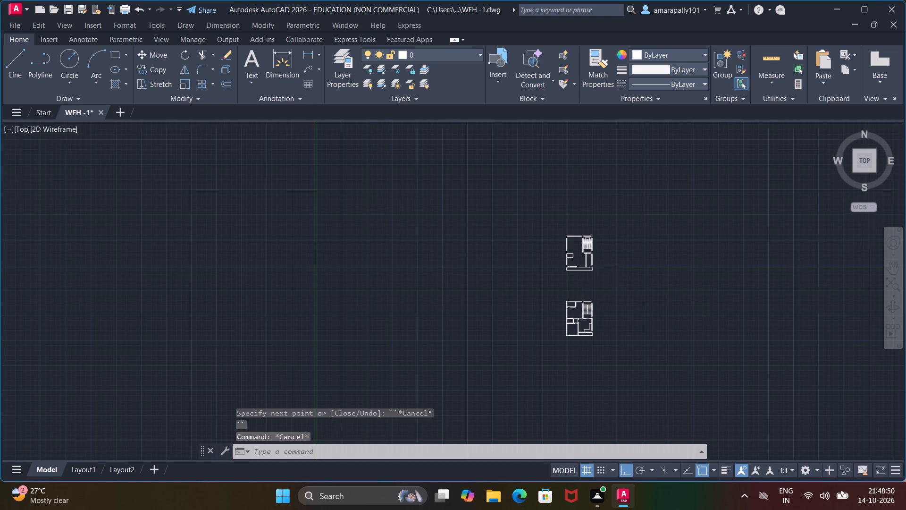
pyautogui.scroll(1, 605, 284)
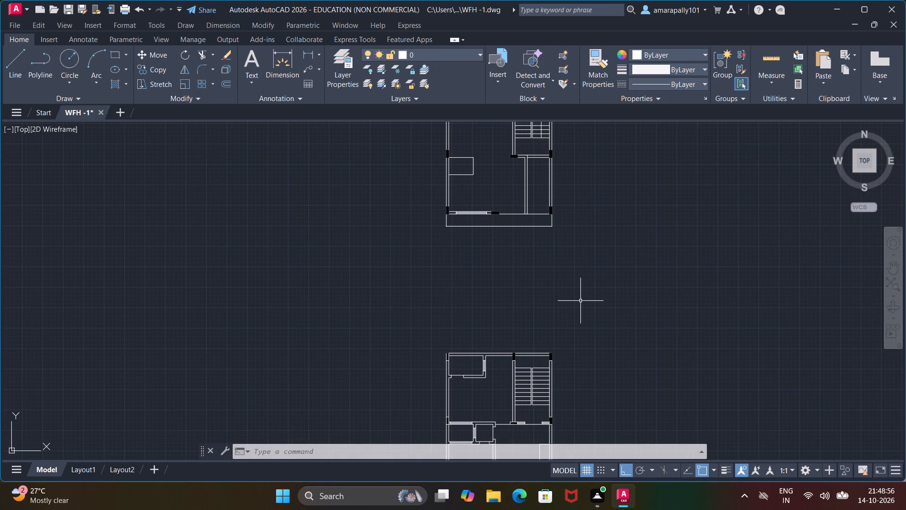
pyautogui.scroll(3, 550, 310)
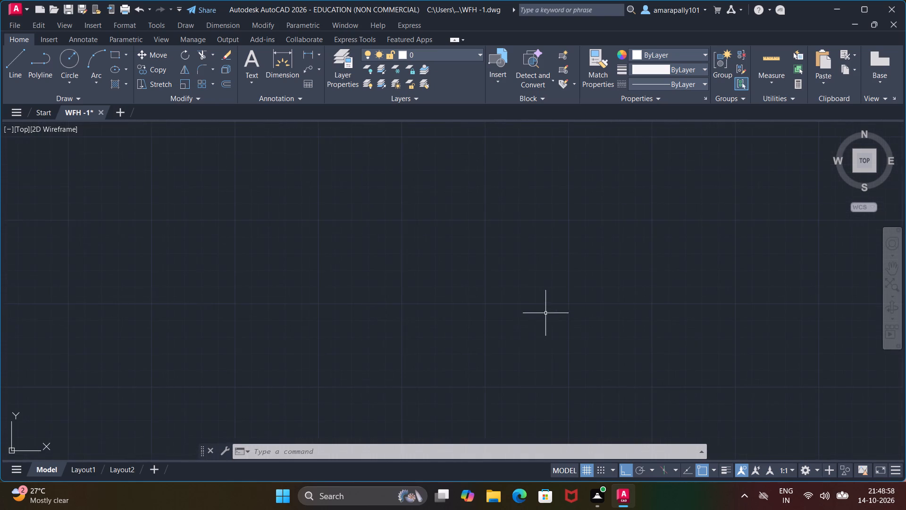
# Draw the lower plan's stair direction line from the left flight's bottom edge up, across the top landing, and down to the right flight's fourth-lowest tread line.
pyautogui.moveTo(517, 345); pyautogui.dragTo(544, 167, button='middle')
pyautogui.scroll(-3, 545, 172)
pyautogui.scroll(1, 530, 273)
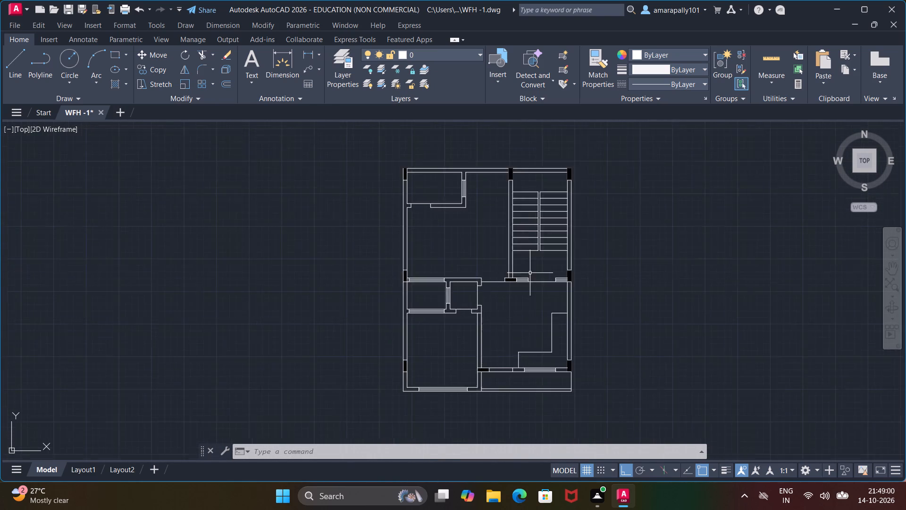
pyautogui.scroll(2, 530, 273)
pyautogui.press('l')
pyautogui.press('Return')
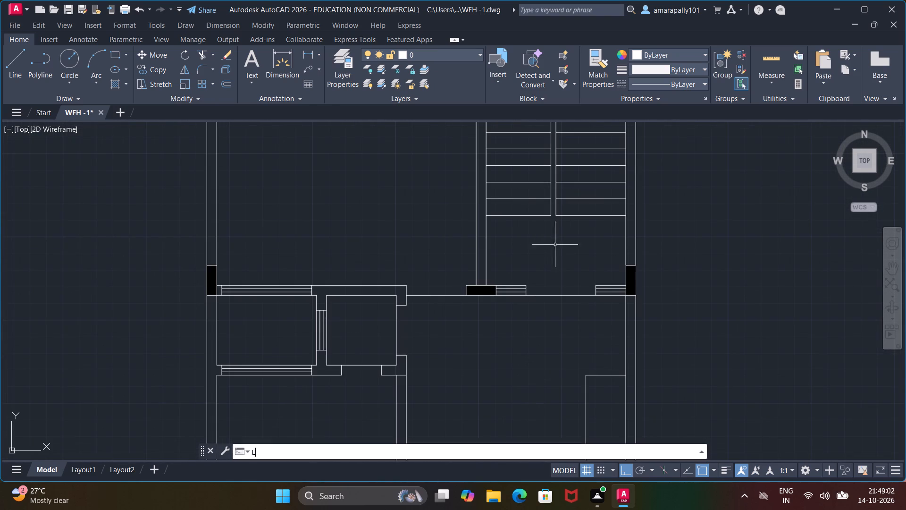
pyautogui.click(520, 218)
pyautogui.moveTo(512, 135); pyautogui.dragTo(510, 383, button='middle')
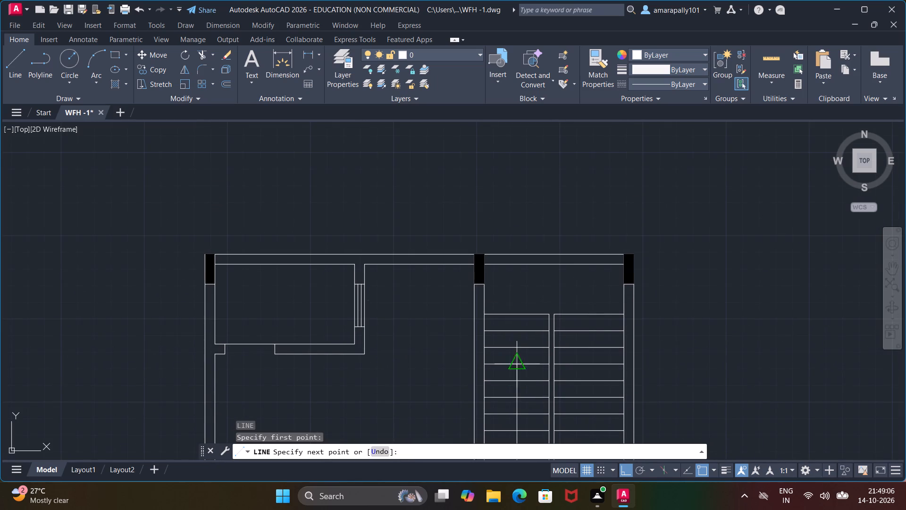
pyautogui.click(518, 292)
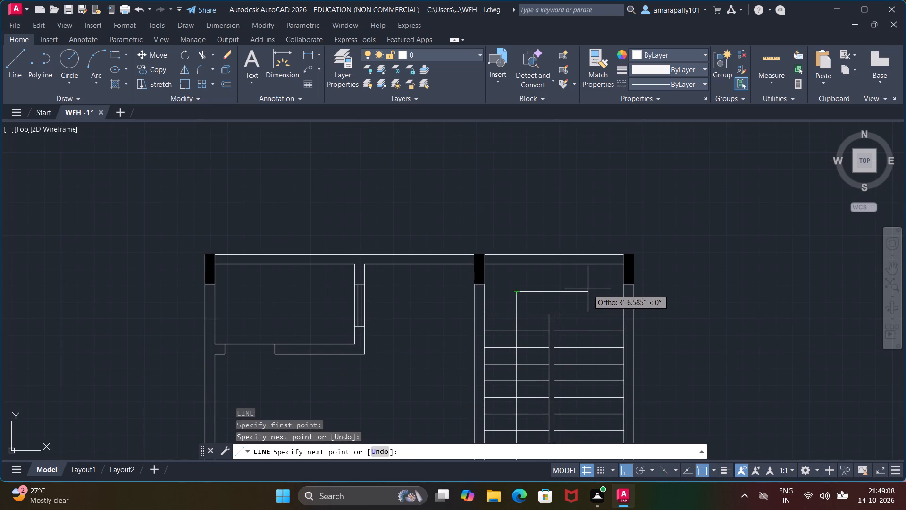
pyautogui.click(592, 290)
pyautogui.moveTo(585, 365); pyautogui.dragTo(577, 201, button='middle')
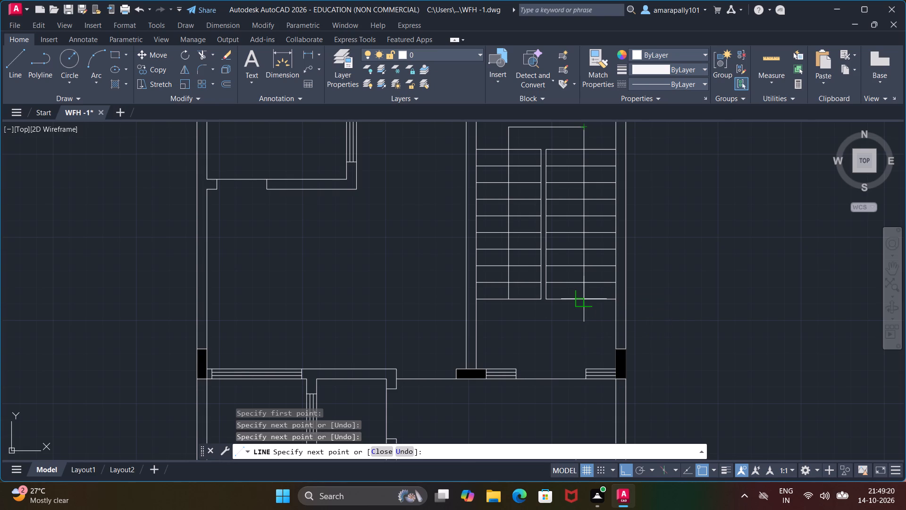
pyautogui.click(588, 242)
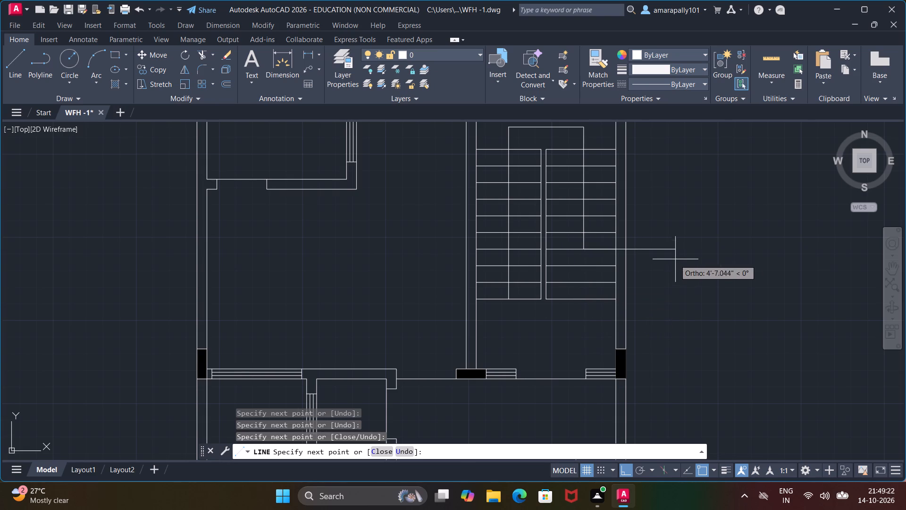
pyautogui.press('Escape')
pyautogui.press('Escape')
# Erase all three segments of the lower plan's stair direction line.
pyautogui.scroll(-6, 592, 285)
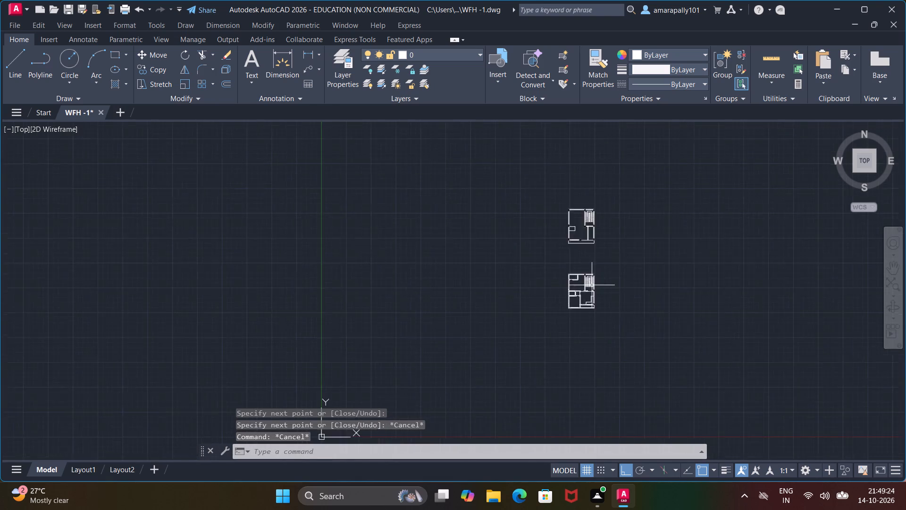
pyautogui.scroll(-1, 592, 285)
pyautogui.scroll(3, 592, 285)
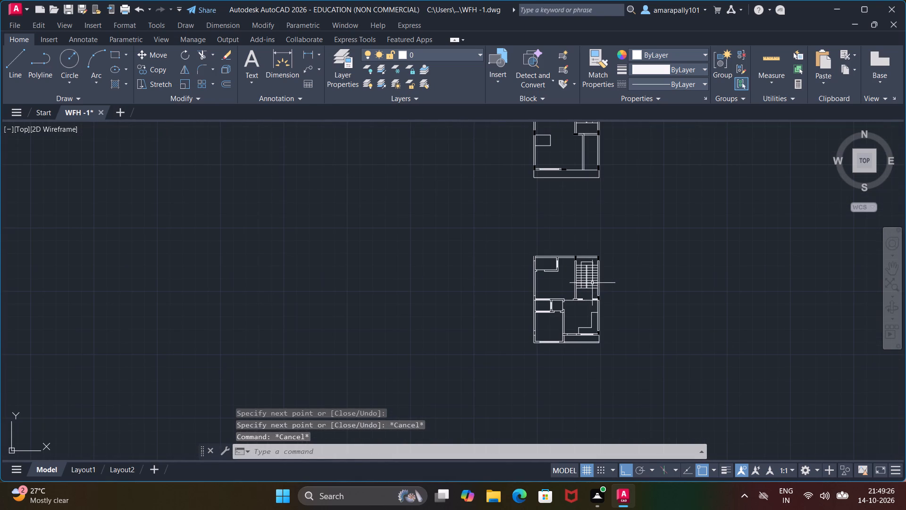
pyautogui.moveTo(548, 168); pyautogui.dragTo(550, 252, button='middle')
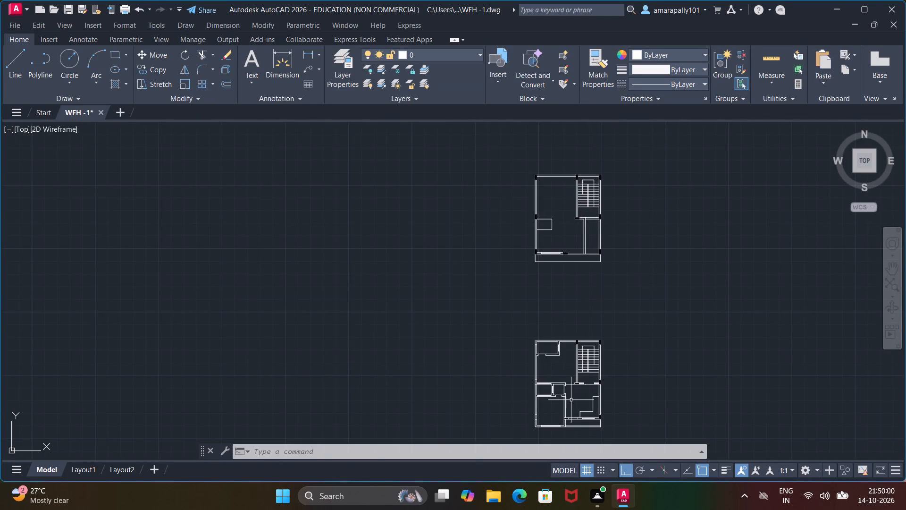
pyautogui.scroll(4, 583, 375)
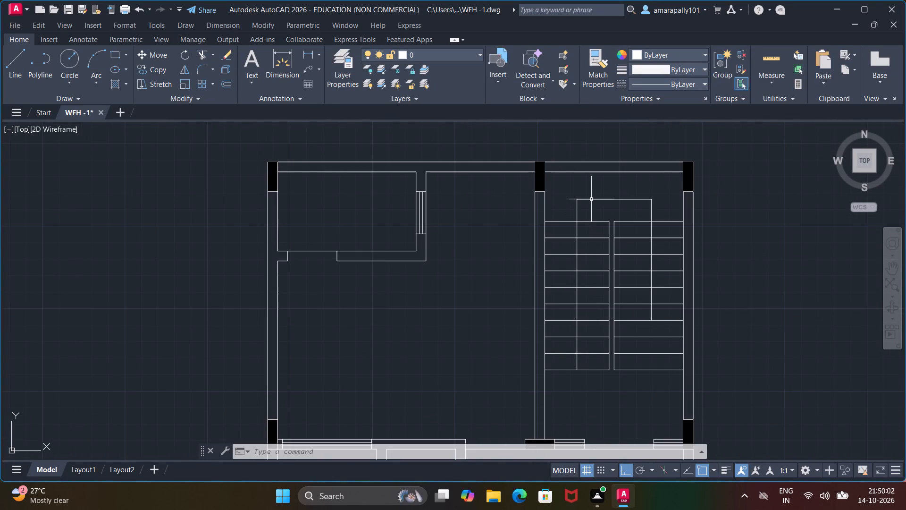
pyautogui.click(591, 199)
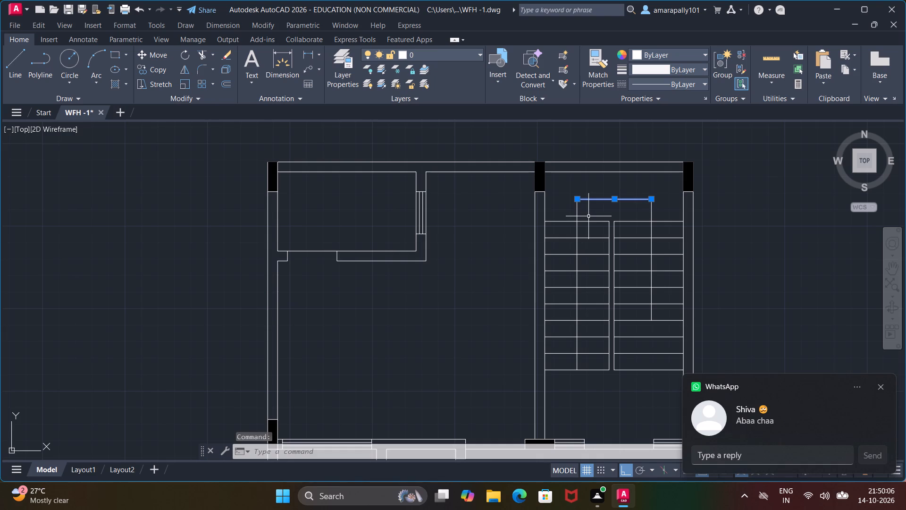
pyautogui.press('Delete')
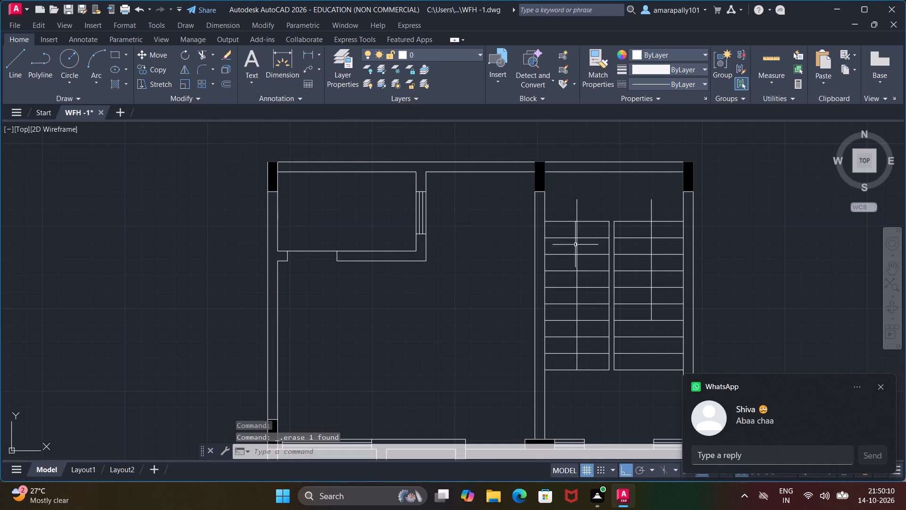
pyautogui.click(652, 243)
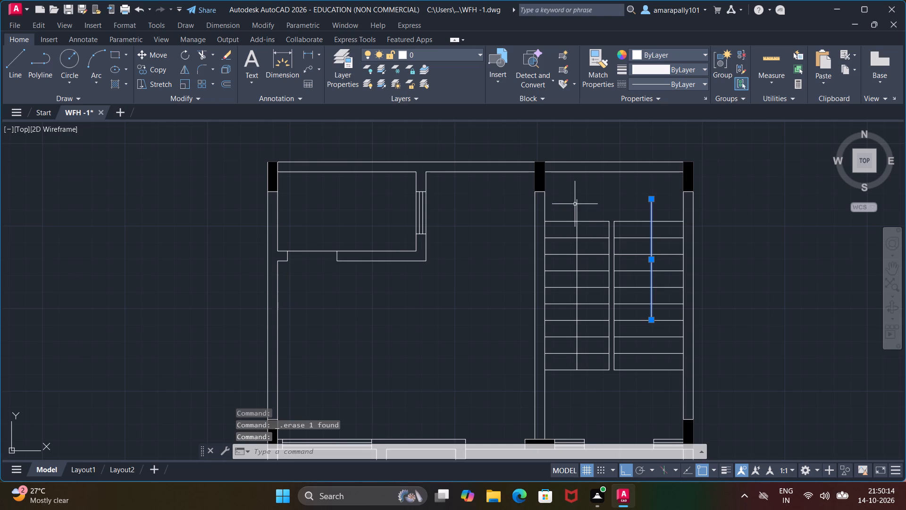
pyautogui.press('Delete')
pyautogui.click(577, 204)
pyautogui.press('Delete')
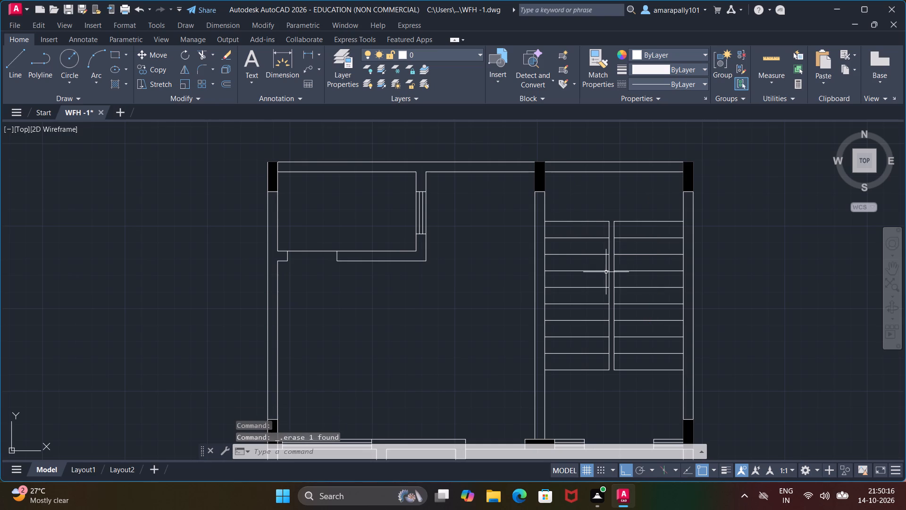
# Draw the lower plan's stair direction line about 7'-10" down from the left flight's second tread line, across the bottom landing, up to the right flight's fifth line.
pyautogui.press('l')
pyautogui.press('Return')
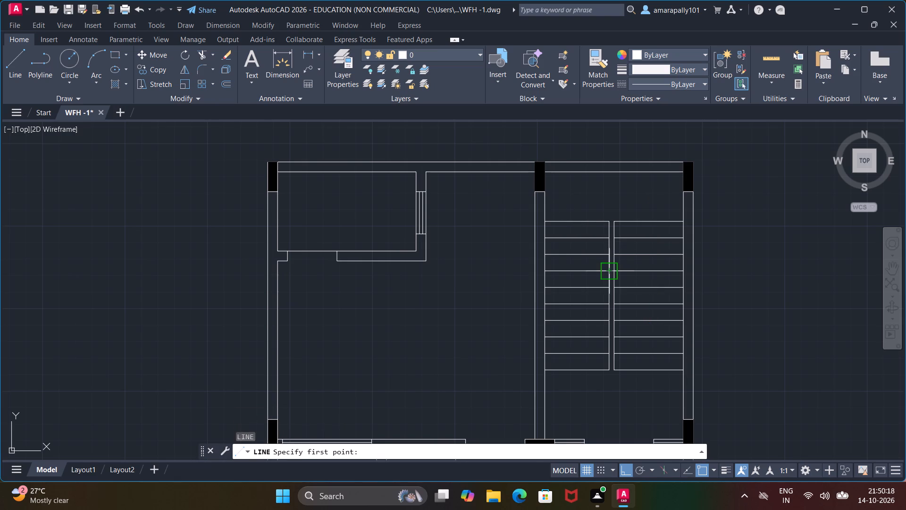
pyautogui.click(582, 240)
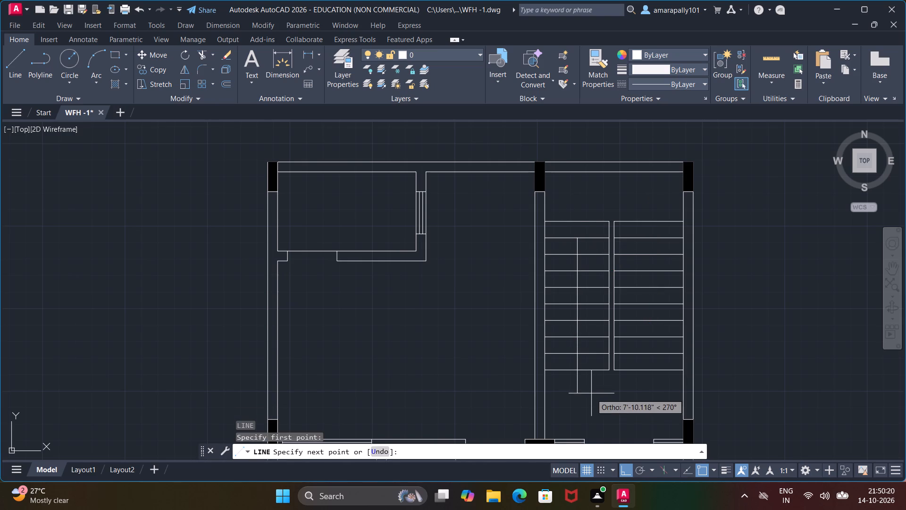
pyautogui.click(592, 394)
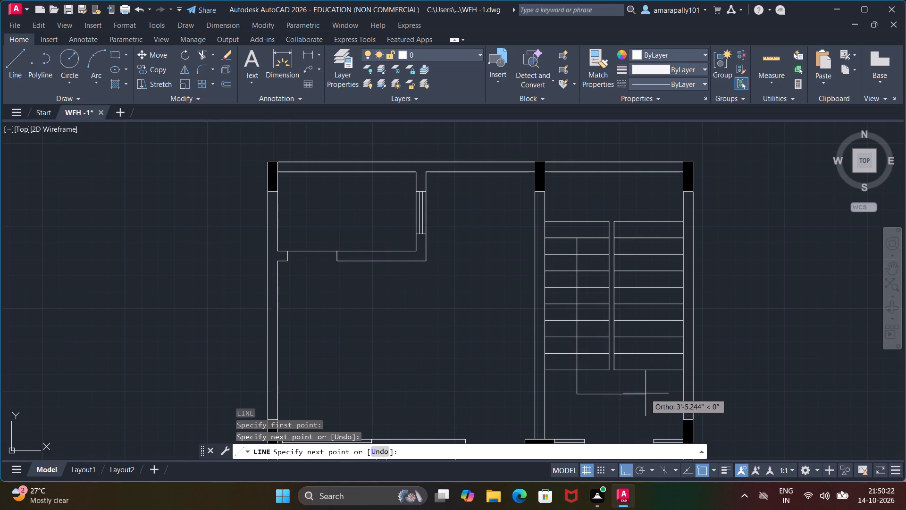
pyautogui.click(654, 391)
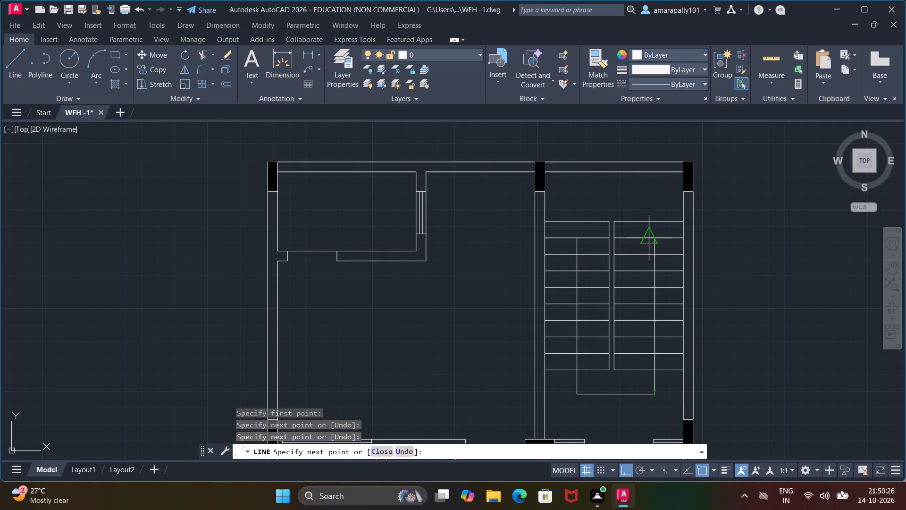
pyautogui.scroll(1, 647, 243)
pyautogui.hotkey('ctrl', 'z')
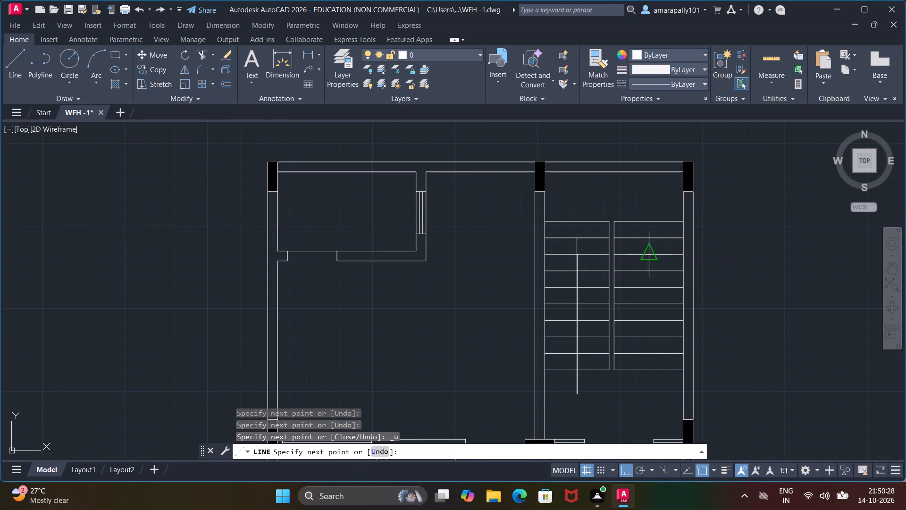
pyautogui.scroll(3, 639, 387)
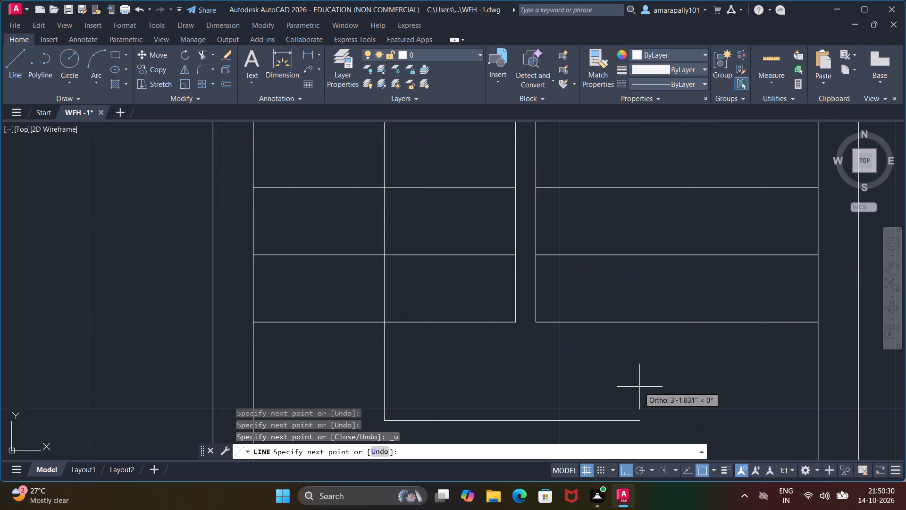
pyautogui.click(657, 391)
pyautogui.scroll(-2, 639, 187)
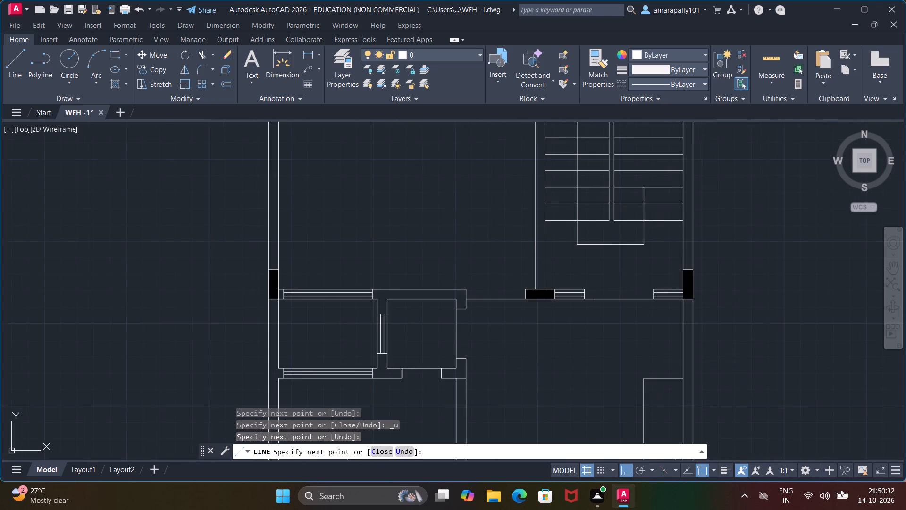
pyautogui.scroll(-1, 639, 187)
pyautogui.moveTo(643, 171); pyautogui.dragTo(621, 327, button='middle')
pyautogui.scroll(1, 621, 327)
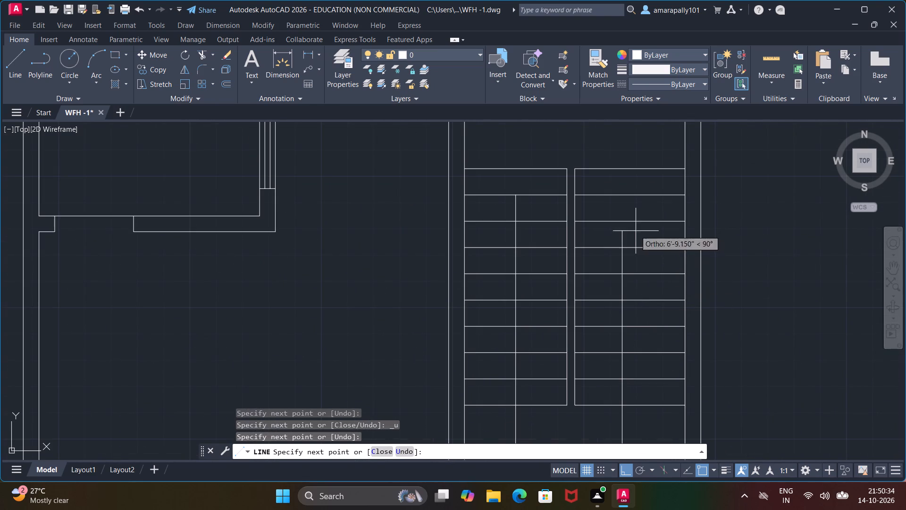
pyautogui.click(624, 274)
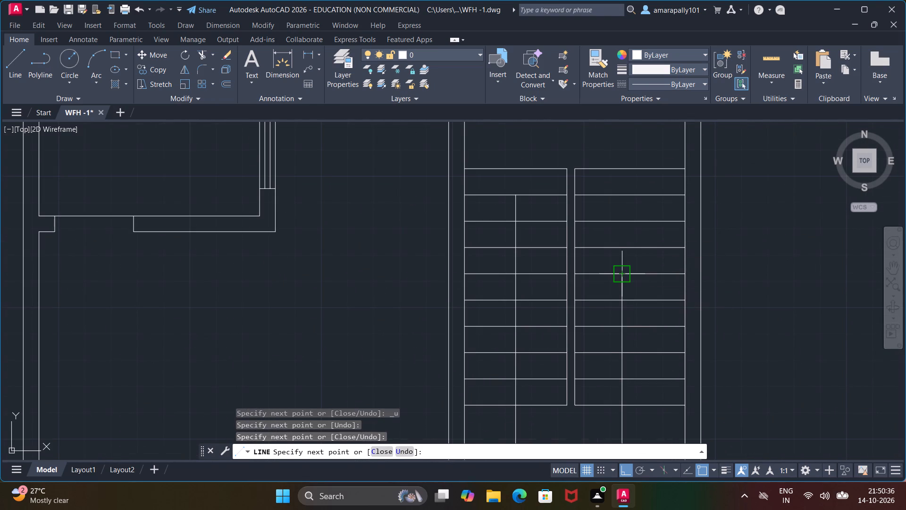
pyautogui.scroll(-4, 614, 284)
pyautogui.press('Escape')
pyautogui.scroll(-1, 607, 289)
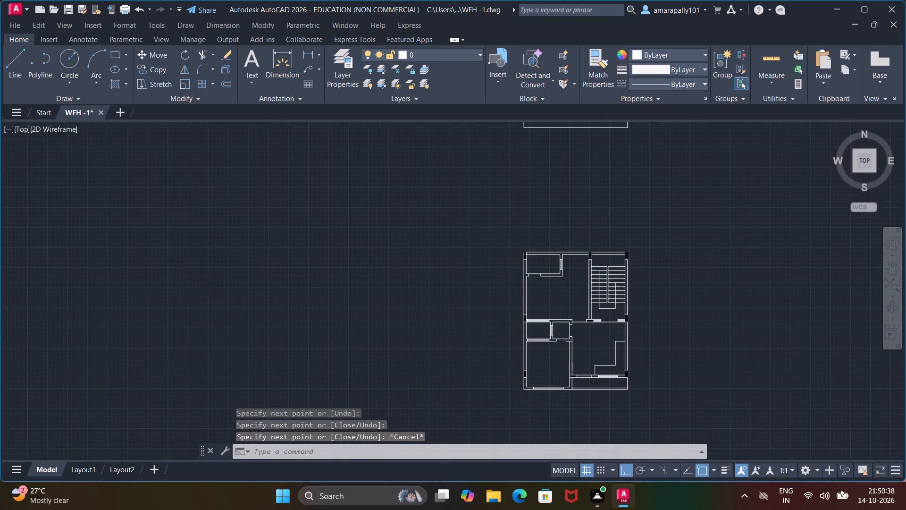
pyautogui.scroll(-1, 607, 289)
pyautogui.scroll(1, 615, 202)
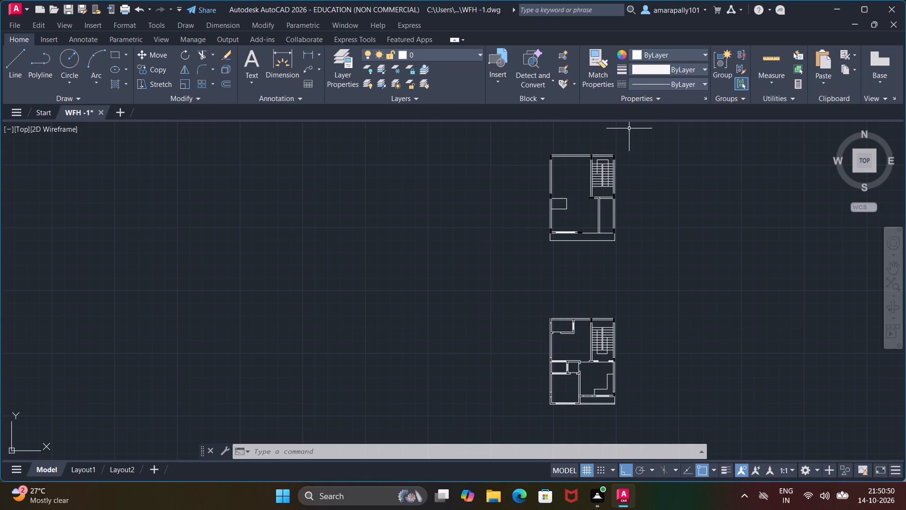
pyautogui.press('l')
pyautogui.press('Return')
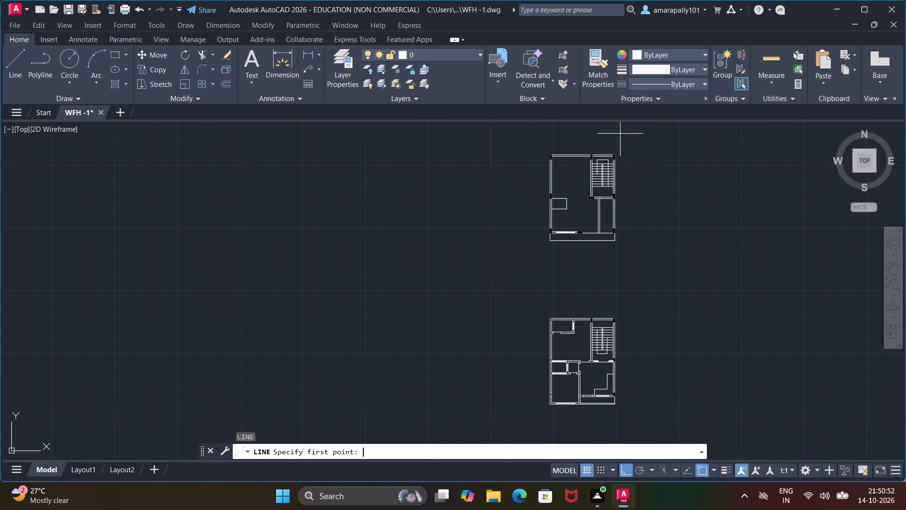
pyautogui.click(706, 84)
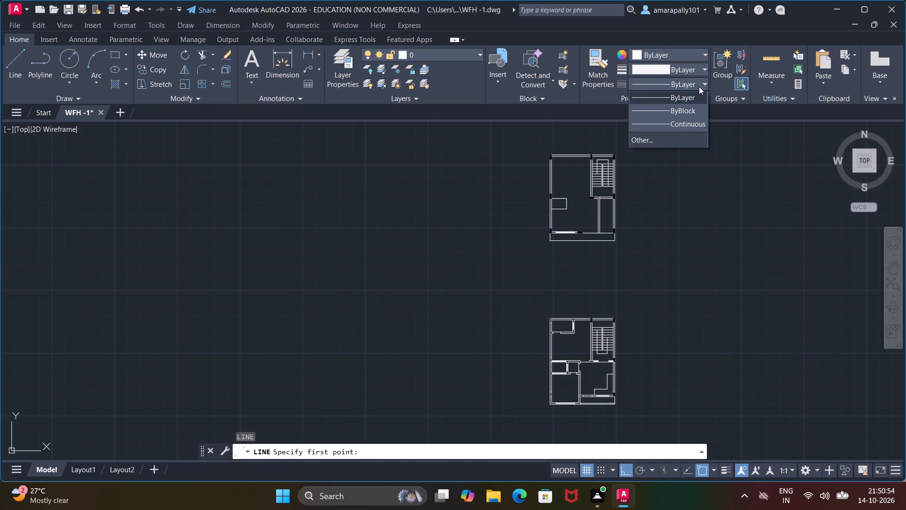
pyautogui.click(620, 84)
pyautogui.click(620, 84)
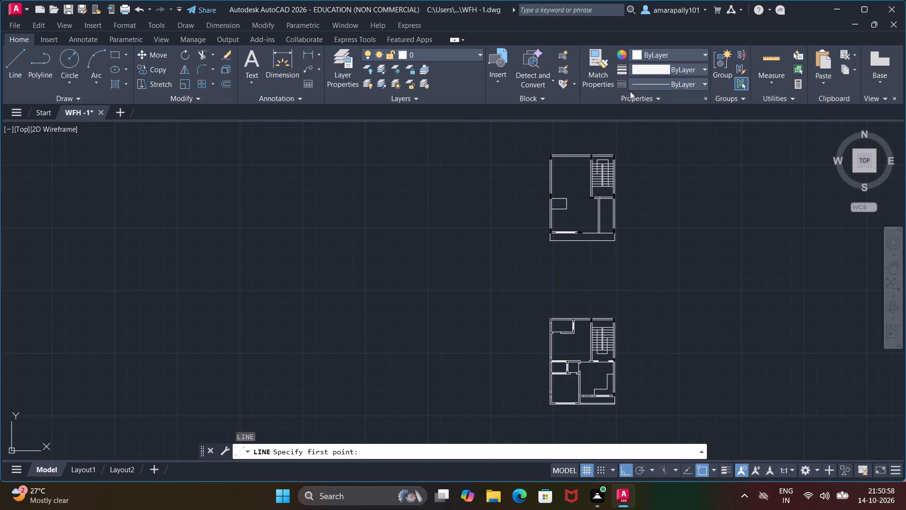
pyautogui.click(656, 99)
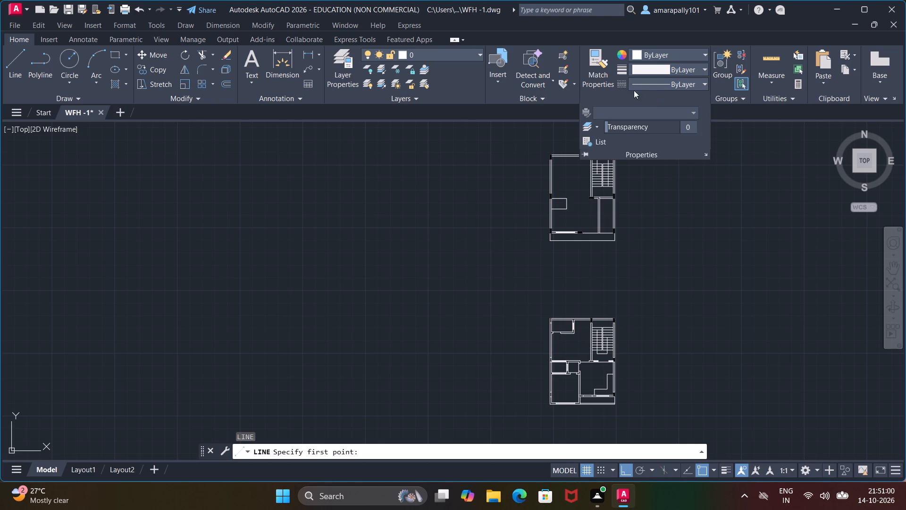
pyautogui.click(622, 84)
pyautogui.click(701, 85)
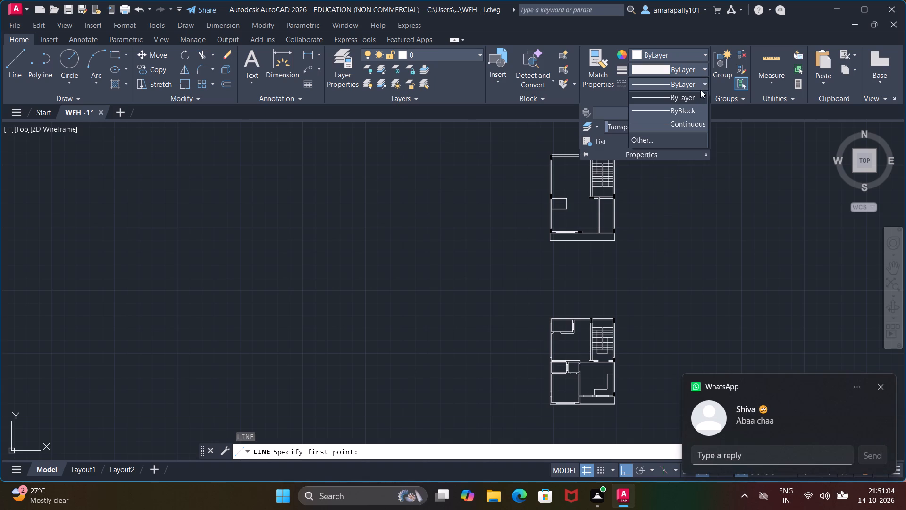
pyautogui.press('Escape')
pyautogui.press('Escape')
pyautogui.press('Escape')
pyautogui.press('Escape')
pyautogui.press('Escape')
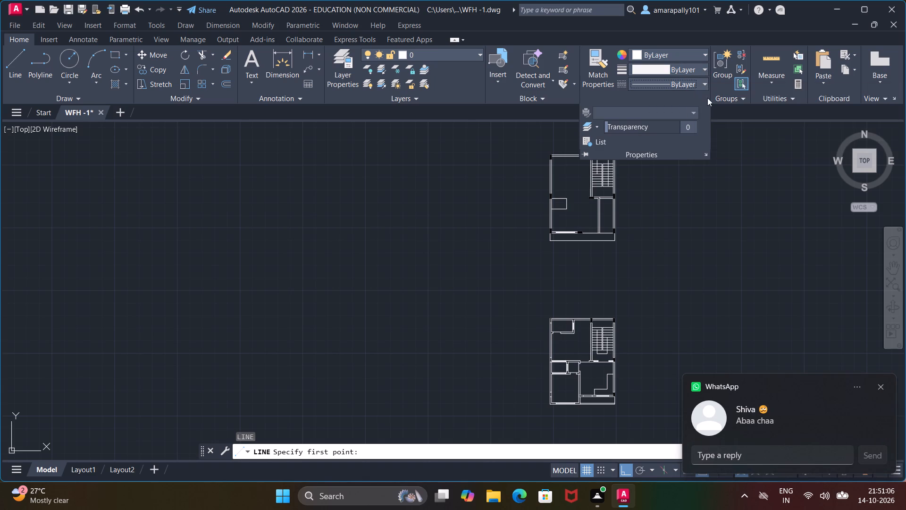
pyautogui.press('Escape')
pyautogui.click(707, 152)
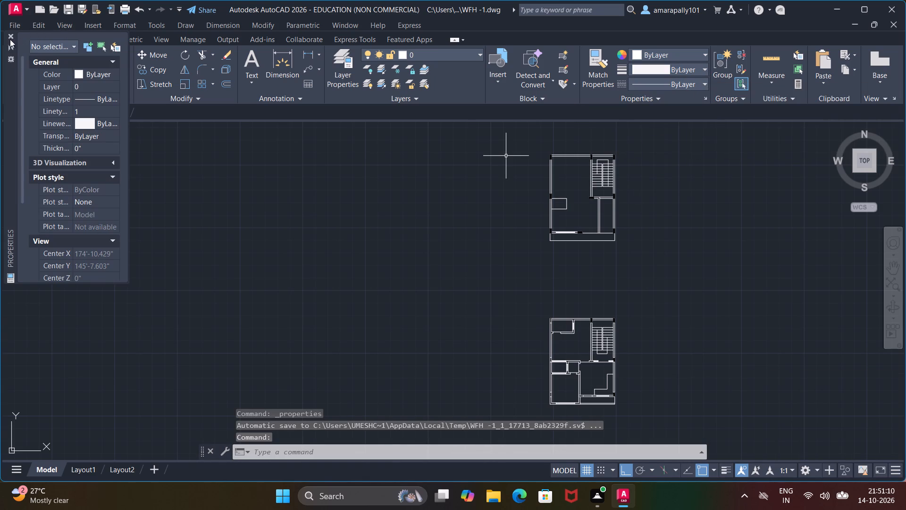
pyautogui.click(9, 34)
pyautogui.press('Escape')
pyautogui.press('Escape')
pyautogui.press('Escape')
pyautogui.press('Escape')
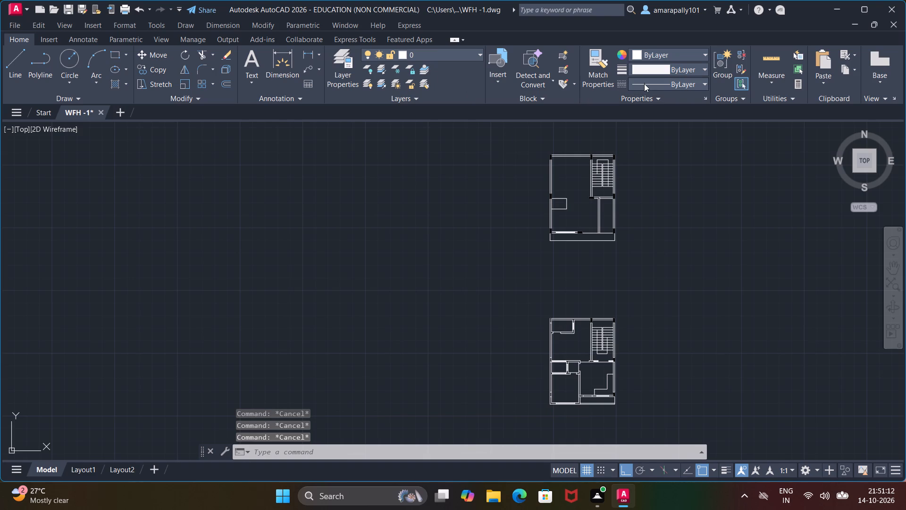
# Load the ACAD_ISO02W100 (ISO dash) linetype and make it the current linetype.
pyautogui.click(644, 83)
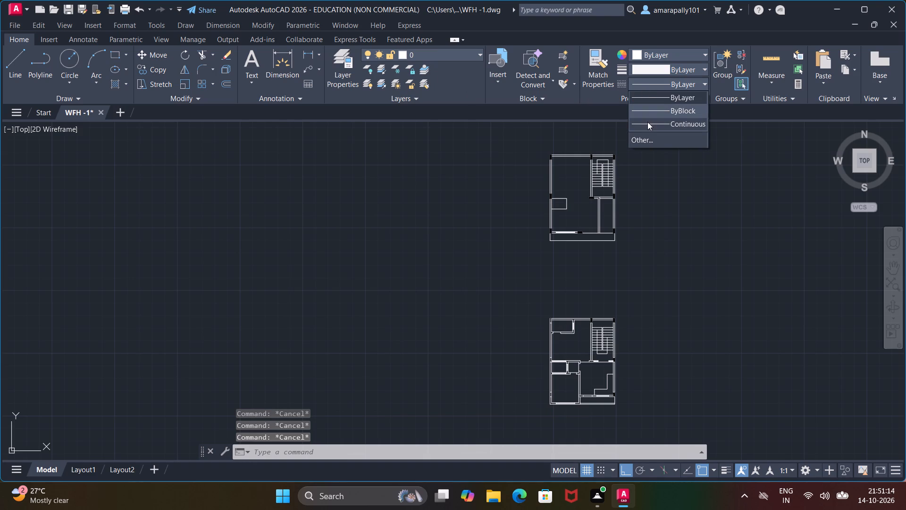
pyautogui.click(648, 140)
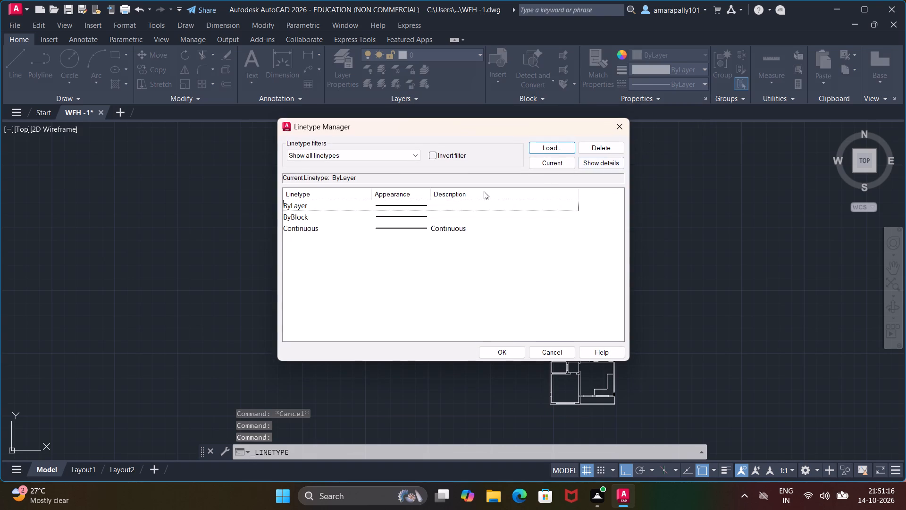
pyautogui.click(548, 144)
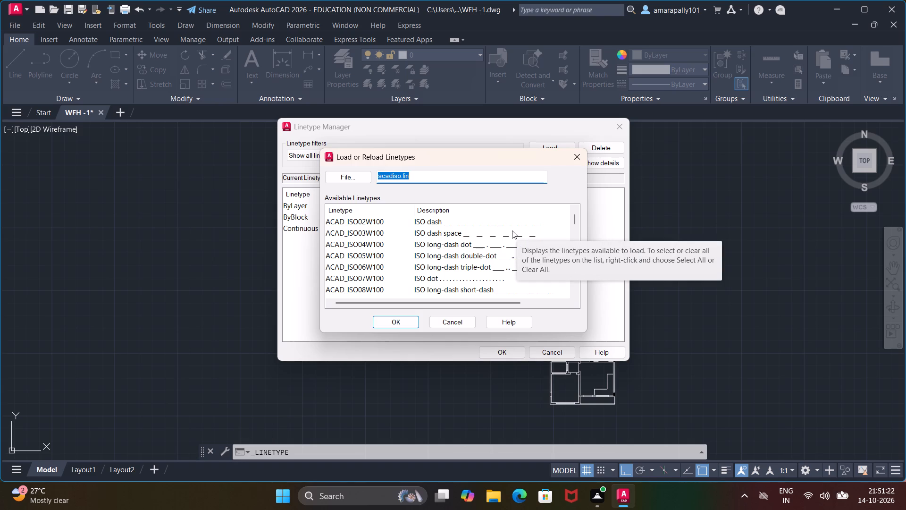
pyautogui.click(516, 223)
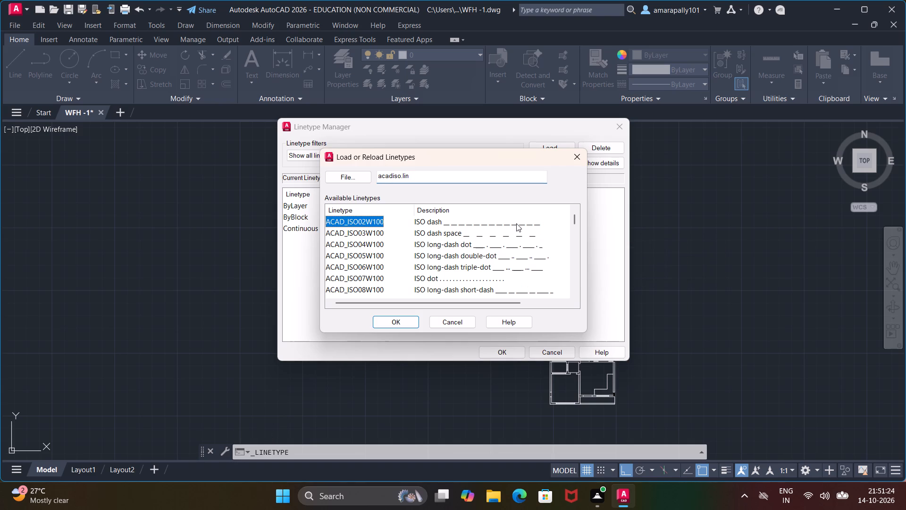
pyautogui.click(410, 324)
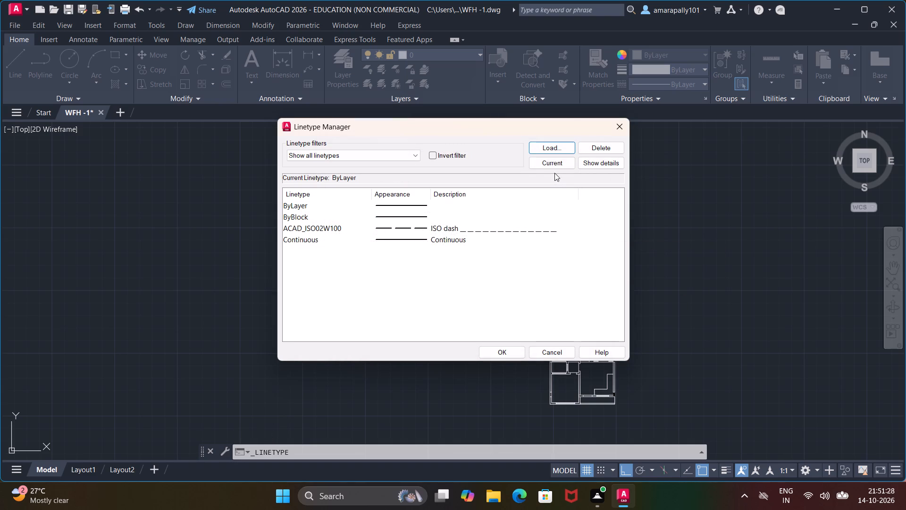
pyautogui.click(509, 235)
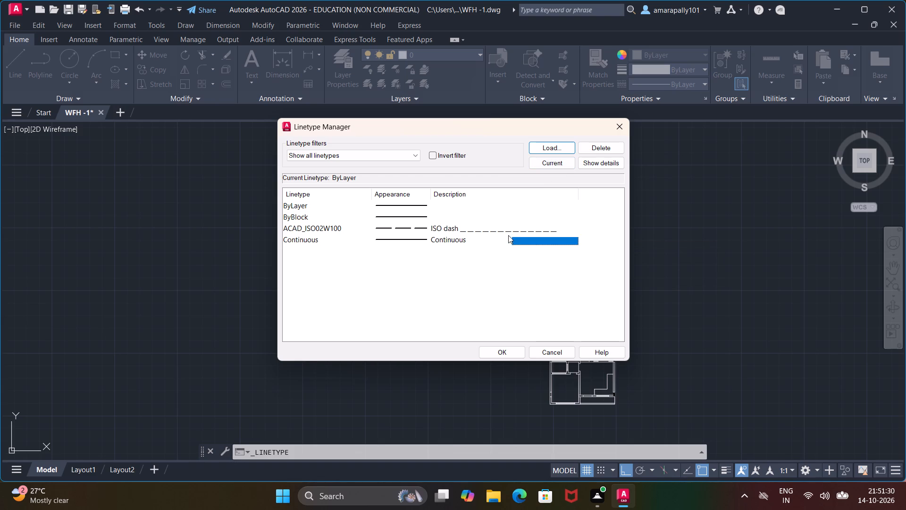
pyautogui.click(509, 230)
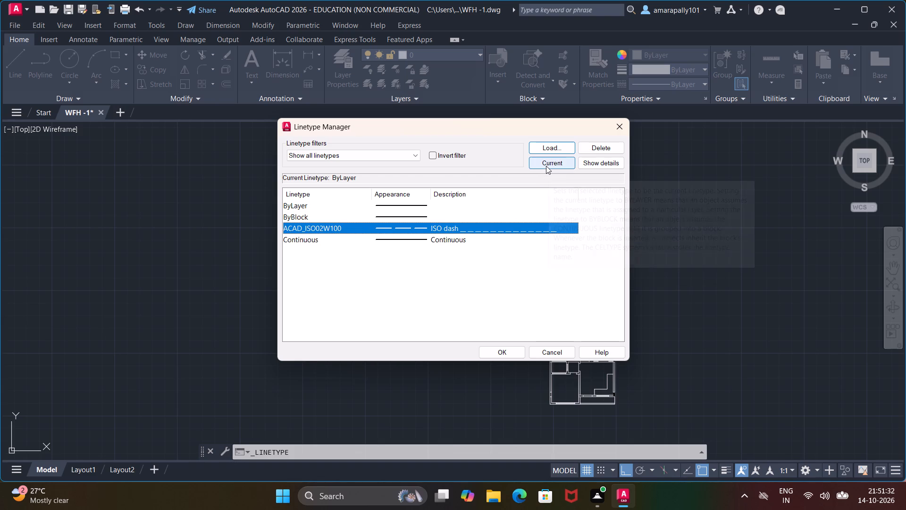
pyautogui.click(546, 166)
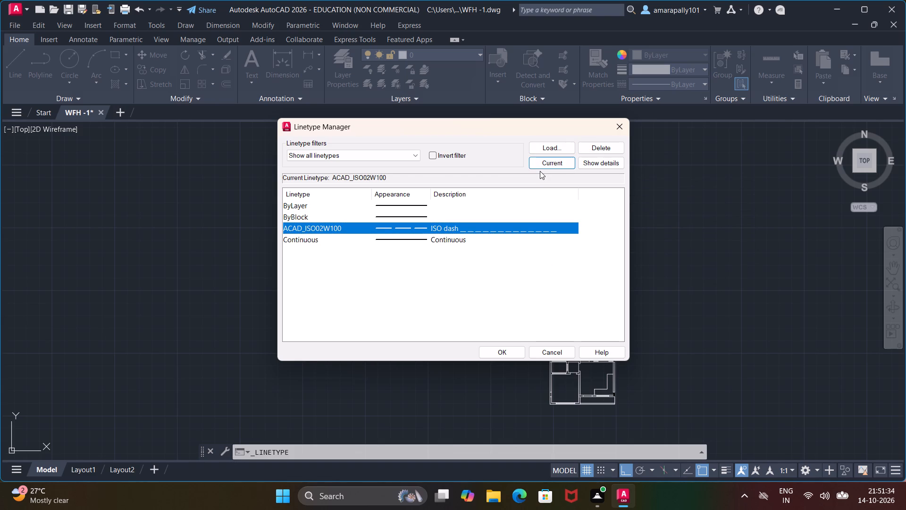
pyautogui.click(506, 348)
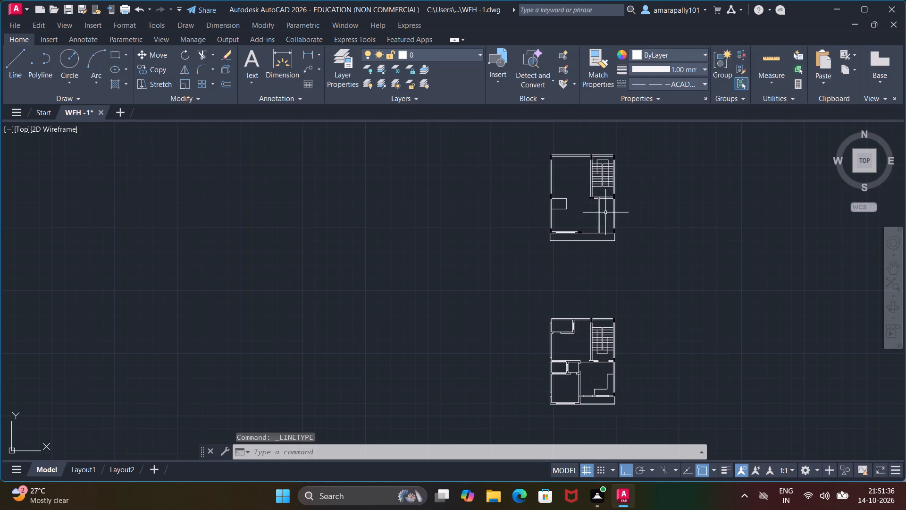
# Draw a dashed diagonal across the upper plan's stairwell, from its top-right inner corner to its bottom-left inner corner, with Ortho off.
pyautogui.scroll(3, 579, 222)
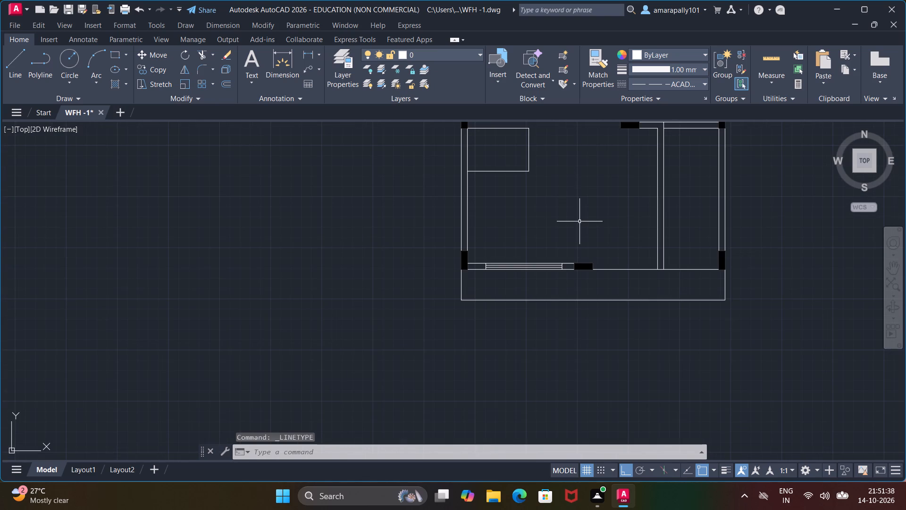
pyautogui.scroll(-1, 608, 195)
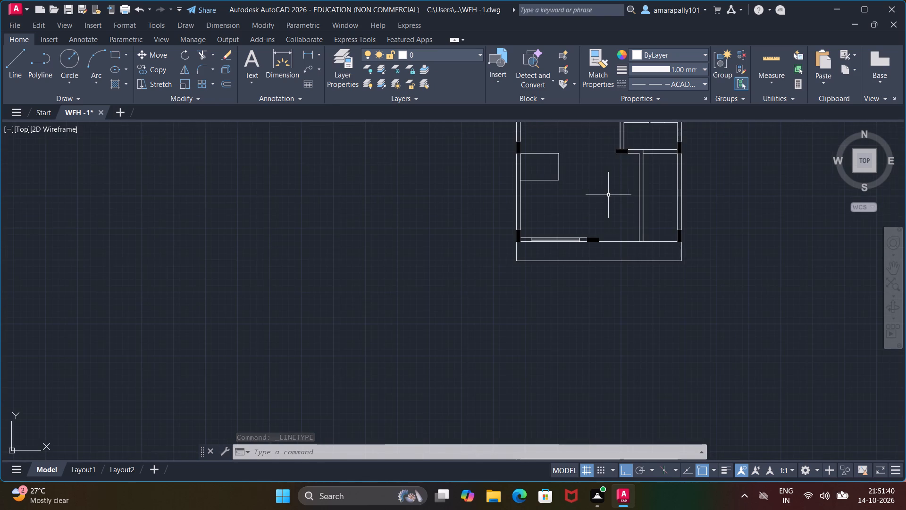
pyautogui.moveTo(643, 232); pyautogui.dragTo(582, 419, button='middle')
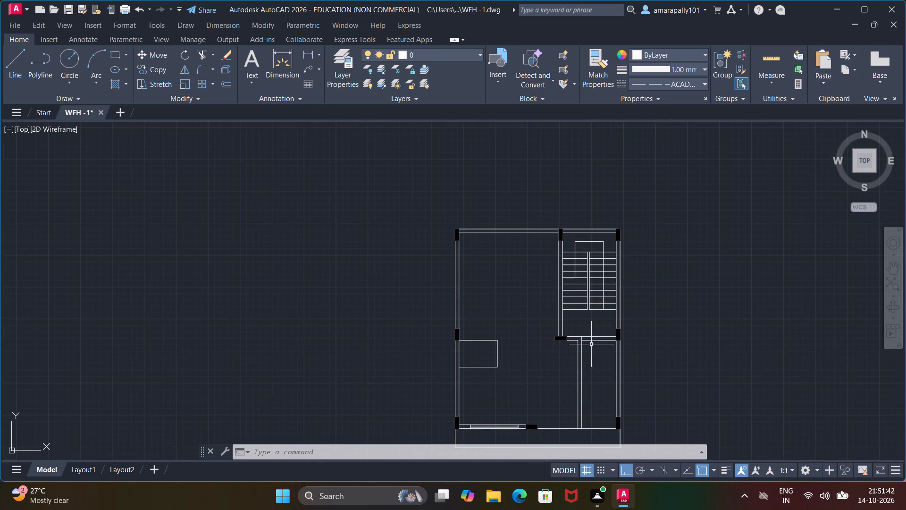
pyautogui.scroll(-3, 597, 328)
pyautogui.scroll(4, 587, 305)
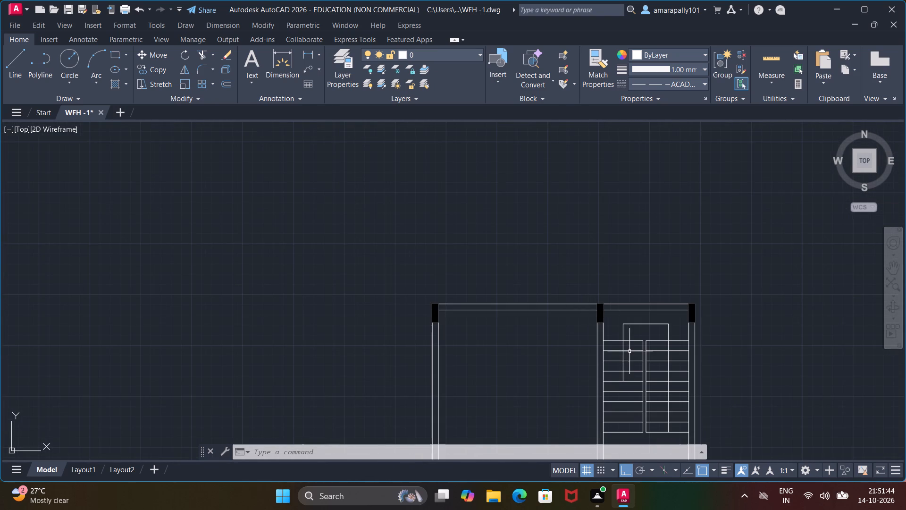
pyautogui.moveTo(629, 351); pyautogui.dragTo(612, 292, button='middle')
pyautogui.scroll(3, 645, 277)
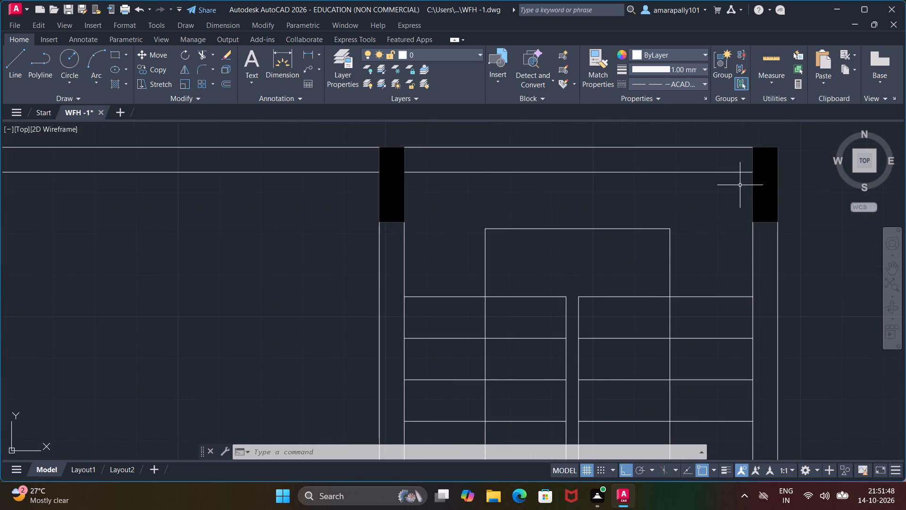
pyautogui.press('l')
pyautogui.press('Return')
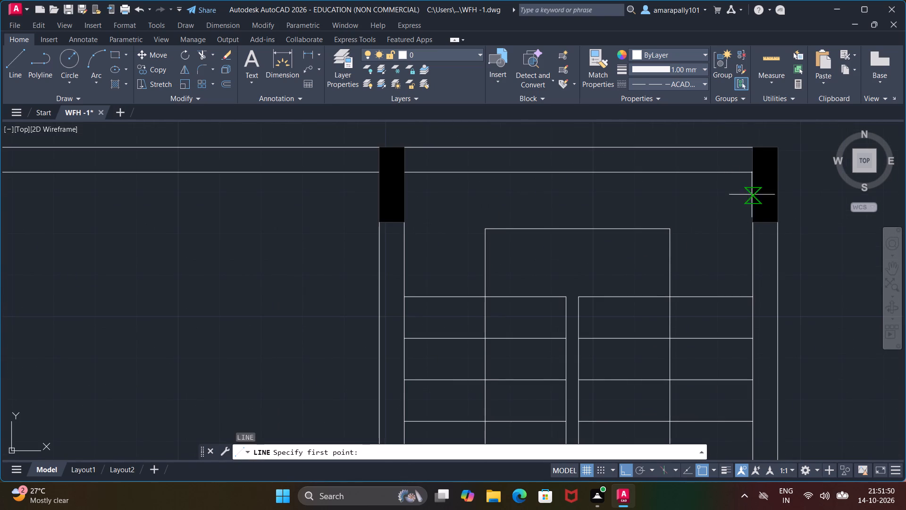
pyautogui.click(750, 175)
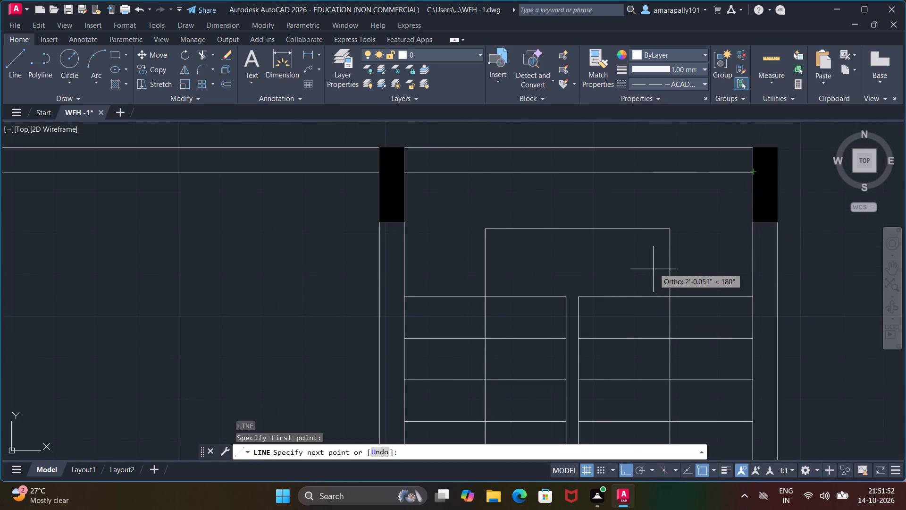
pyautogui.scroll(-1, 638, 284)
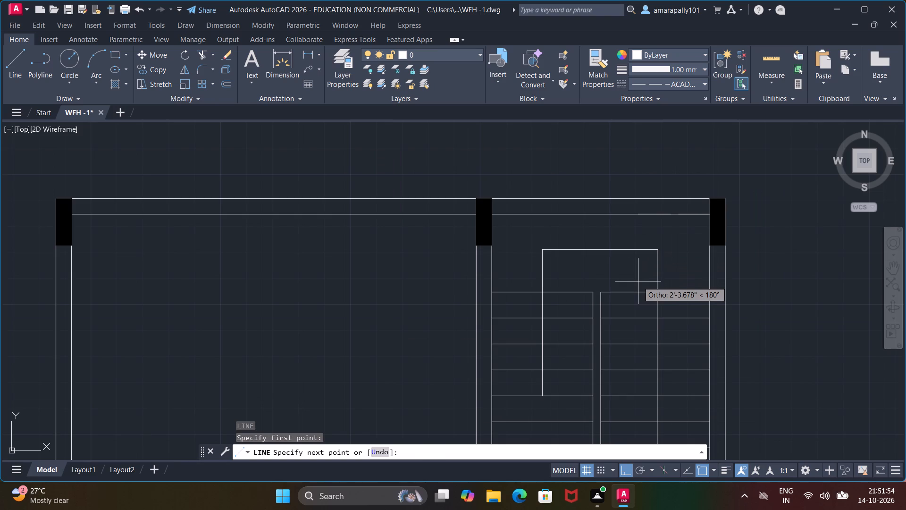
pyautogui.press('F8')
pyautogui.scroll(-3, 574, 356)
pyautogui.moveTo(574, 357); pyautogui.dragTo(532, 248, button='middle')
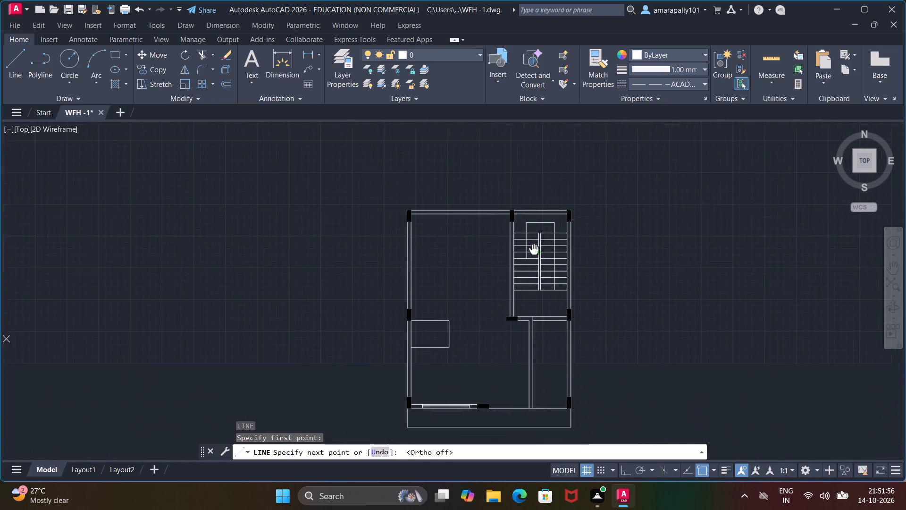
pyautogui.moveTo(532, 248); pyautogui.dragTo(527, 240, button='middle')
pyautogui.scroll(-2, 523, 238)
pyautogui.scroll(7, 522, 273)
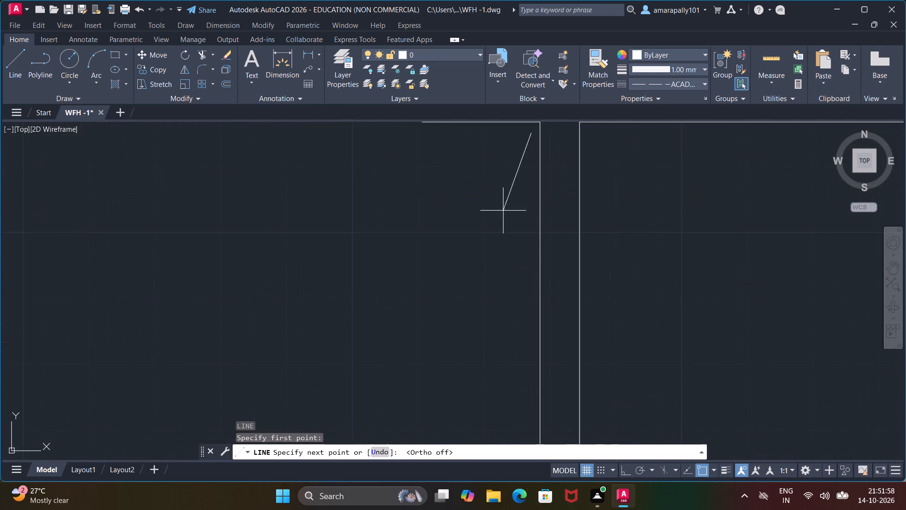
pyautogui.moveTo(497, 199); pyautogui.dragTo(473, 401, button='middle')
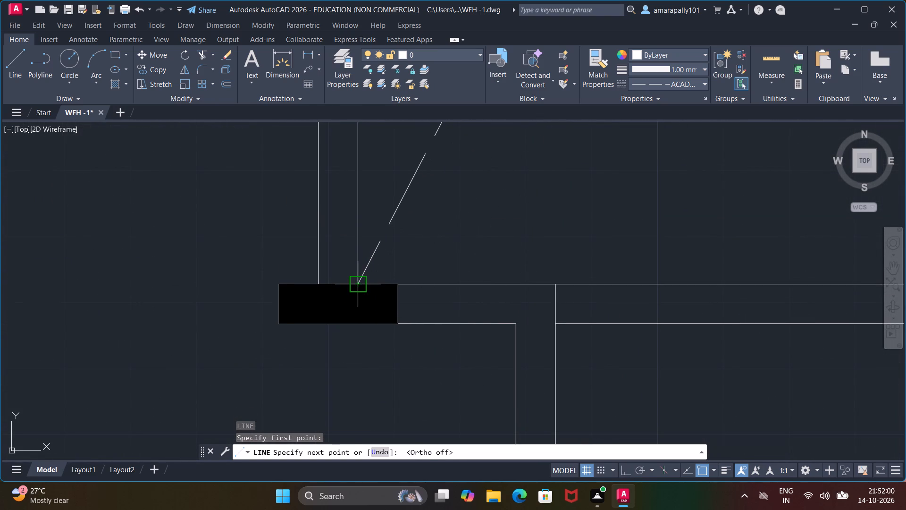
pyautogui.click(357, 286)
pyautogui.scroll(-6, 505, 247)
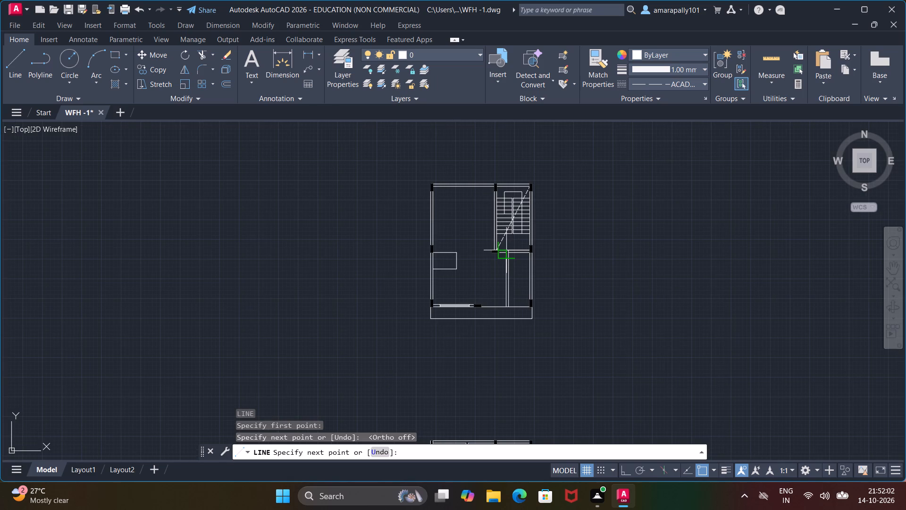
pyautogui.press('Escape')
pyautogui.press('Escape')
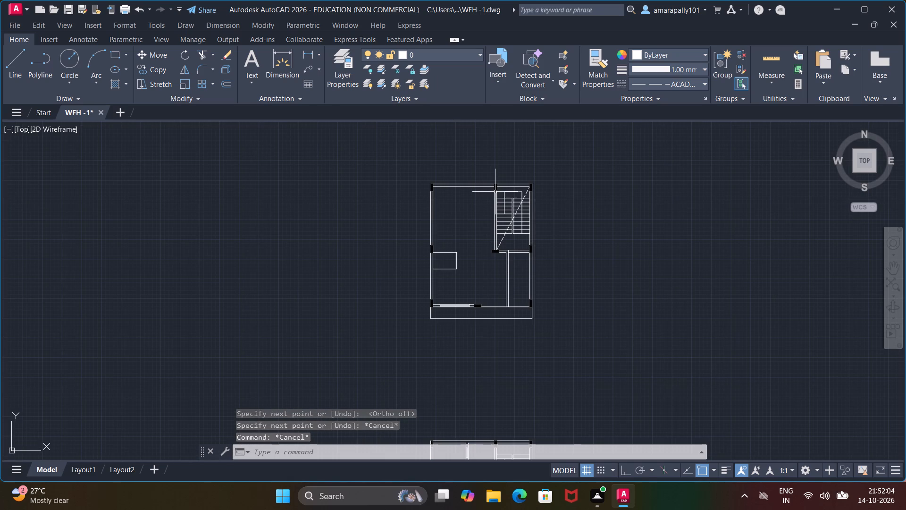
pyautogui.press('Escape')
pyautogui.press('Escape')
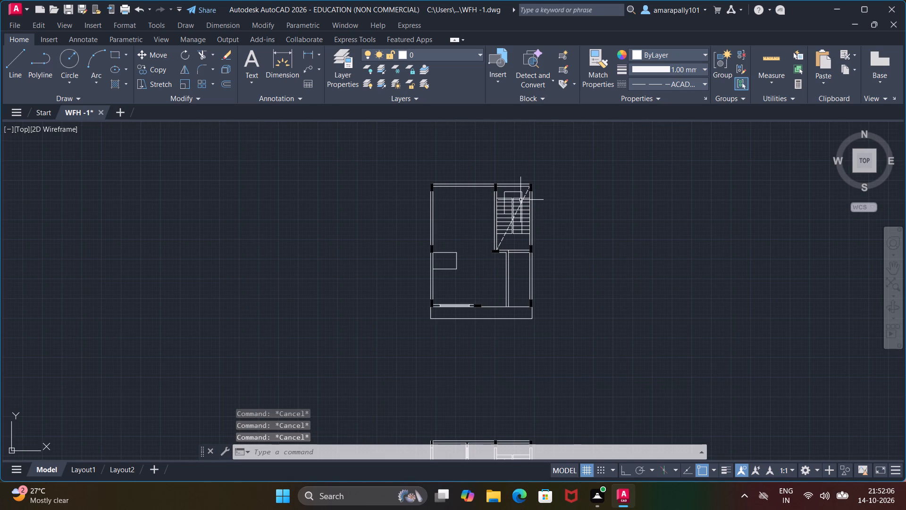
# Draw the second dashed diagonal from the upper plan's stairwell top-left inner corner to its bottom-right inner corner, completing the cross.
pyautogui.press('l')
pyautogui.press('Return')
pyautogui.scroll(4, 518, 196)
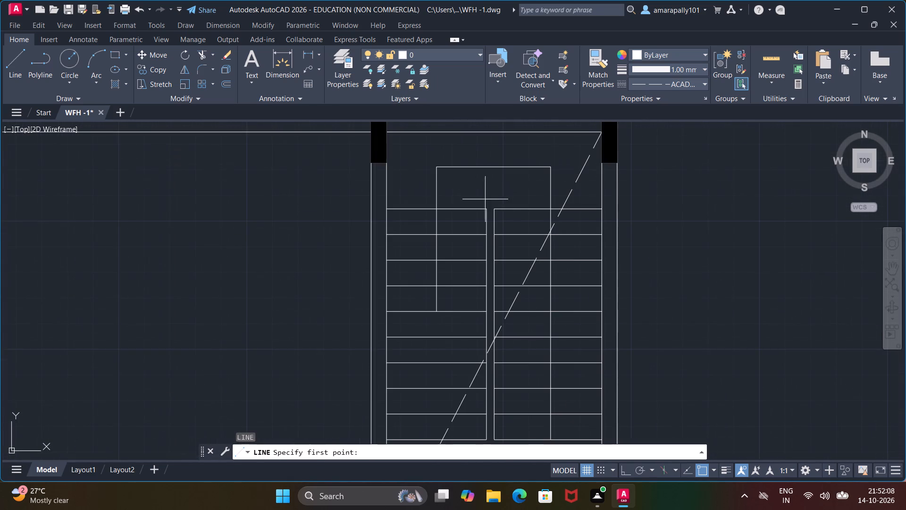
pyautogui.click(387, 133)
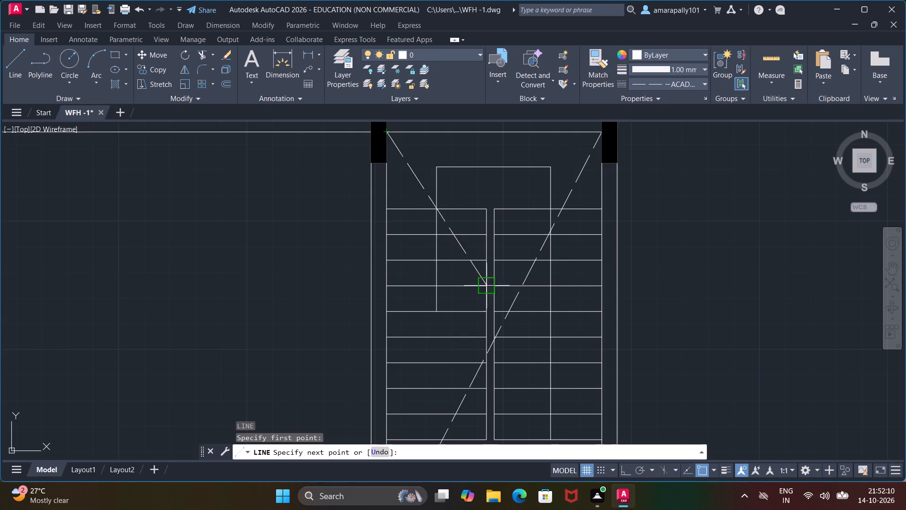
pyautogui.scroll(-4, 528, 360)
pyautogui.moveTo(528, 361); pyautogui.dragTo(478, 270, button='middle')
pyautogui.scroll(4, 502, 308)
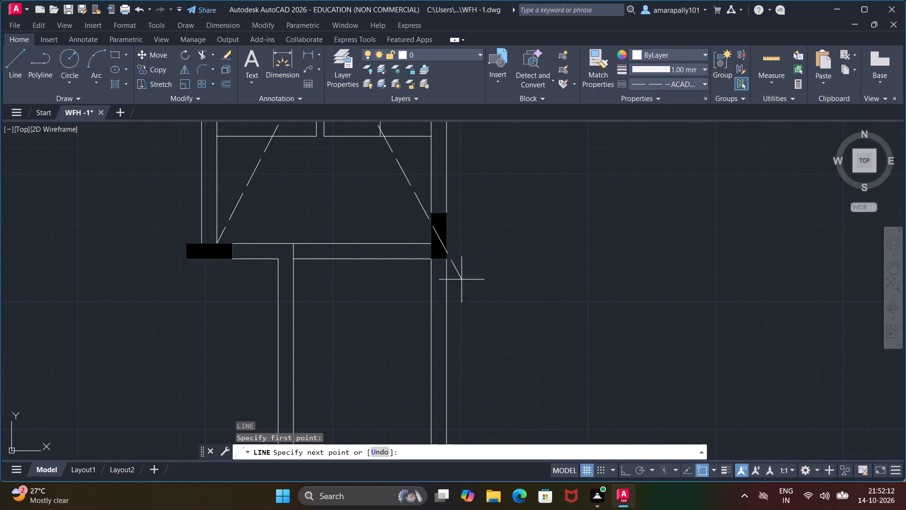
pyautogui.click(428, 248)
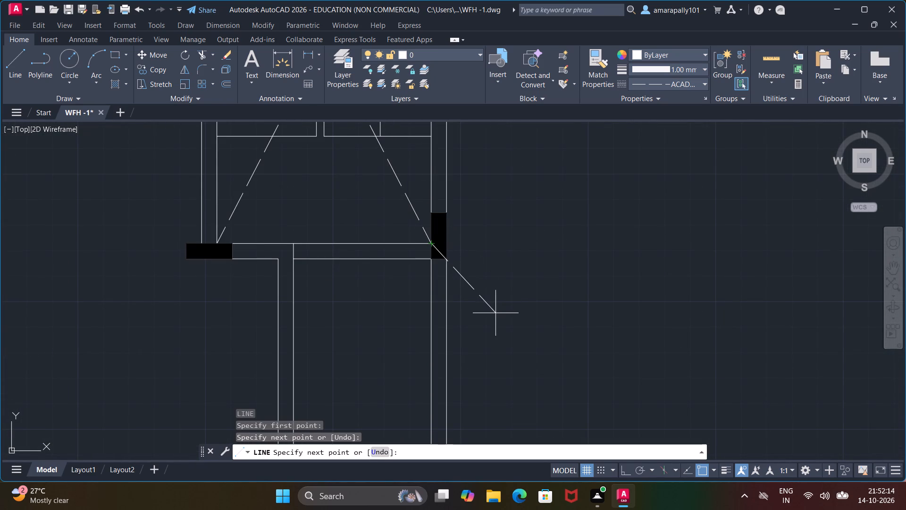
pyautogui.press('Escape')
pyautogui.scroll(-2, 495, 313)
pyautogui.press('Escape')
pyautogui.press('Escape')
pyautogui.press('Escape')
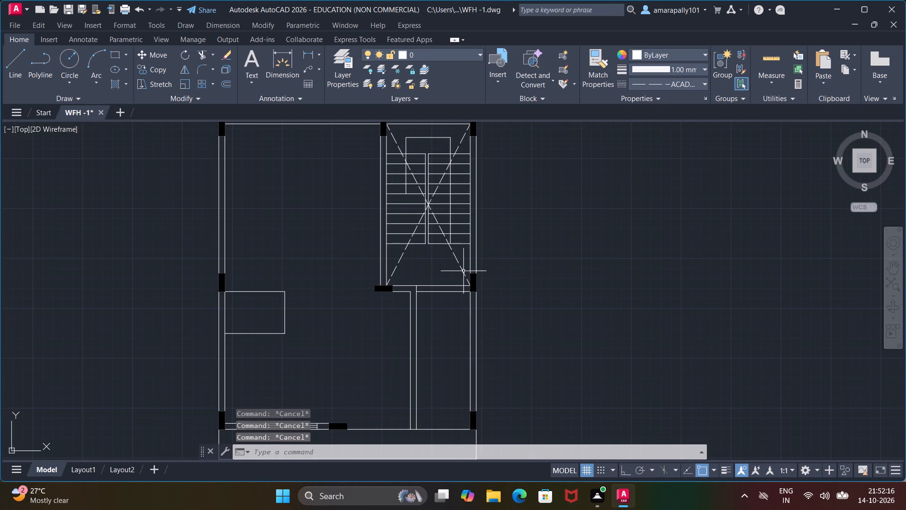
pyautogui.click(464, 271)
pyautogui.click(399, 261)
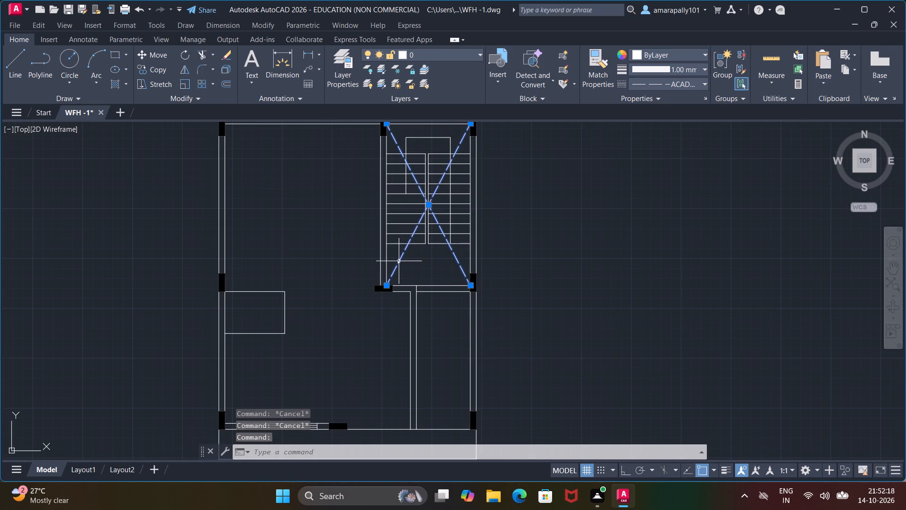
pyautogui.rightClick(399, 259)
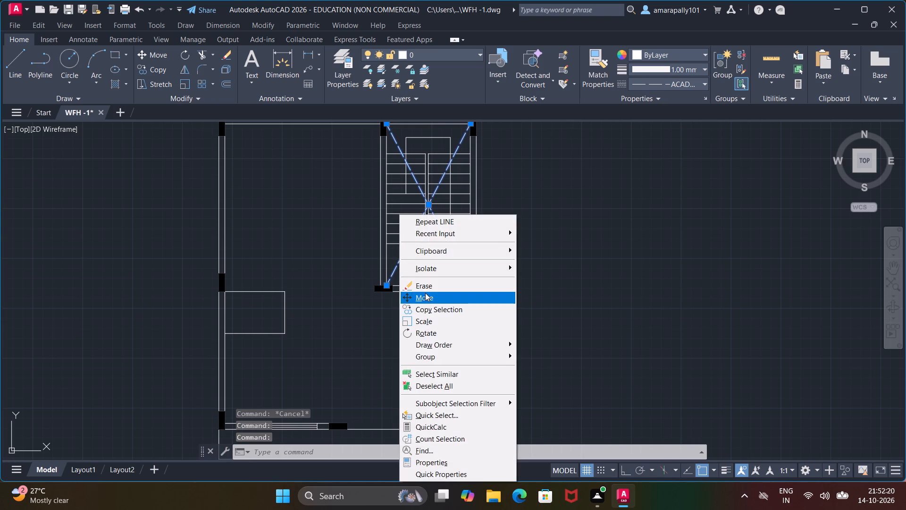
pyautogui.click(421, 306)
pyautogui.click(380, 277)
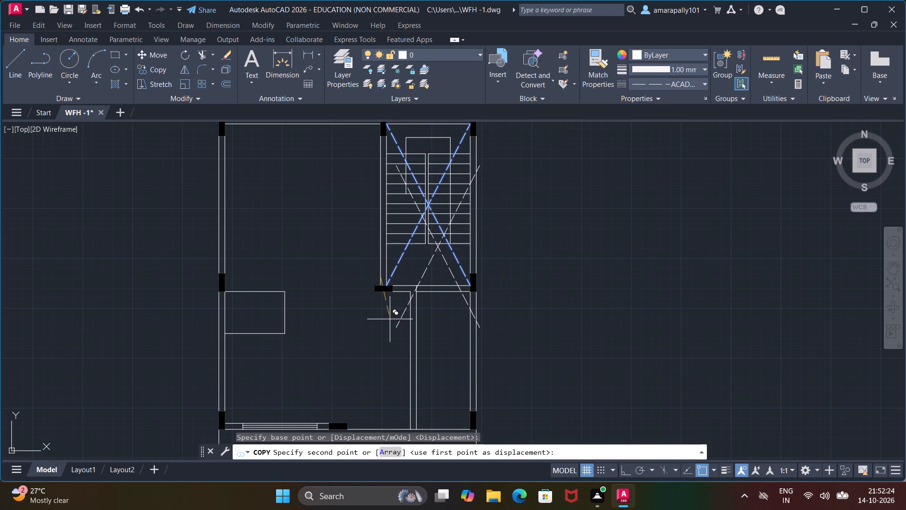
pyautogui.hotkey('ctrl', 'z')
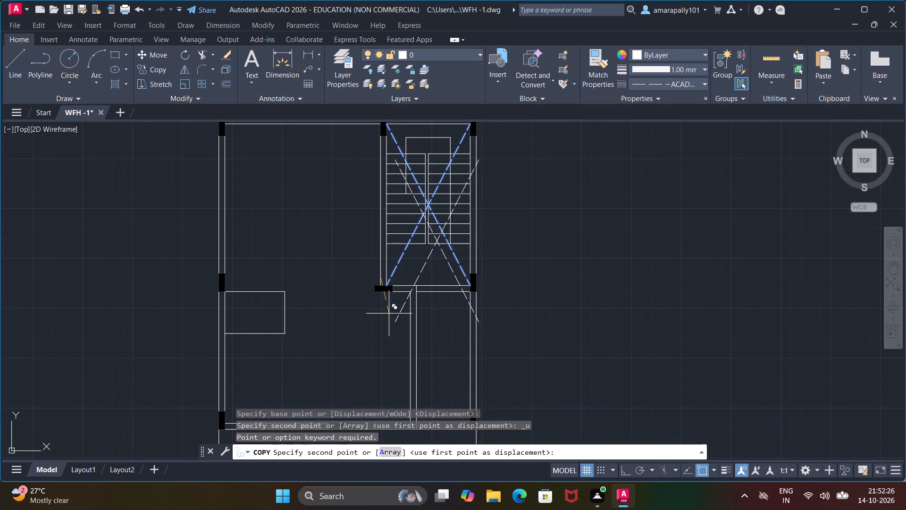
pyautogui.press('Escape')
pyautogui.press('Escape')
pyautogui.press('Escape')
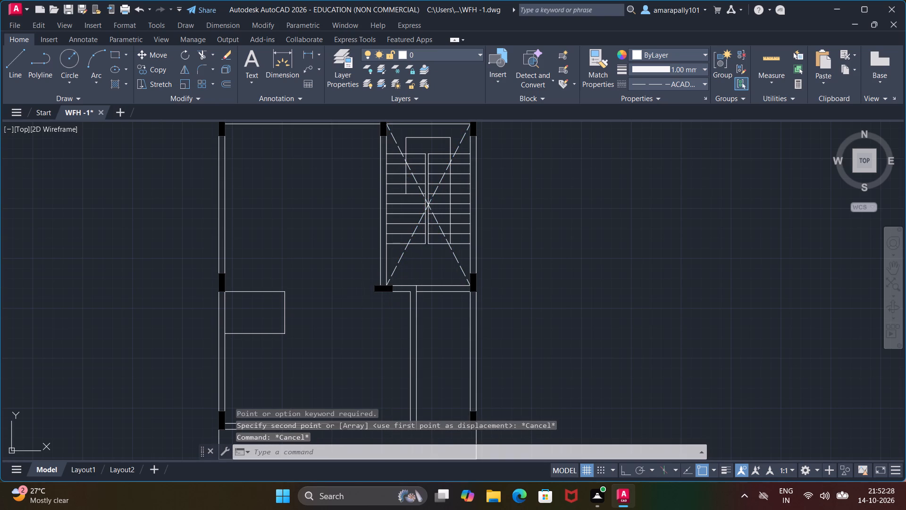
# Copy both dashed diagonals from the upper plan's stairwell to the lower plan's stairwell, matching the bottom-left inner corners.
pyautogui.click(394, 270)
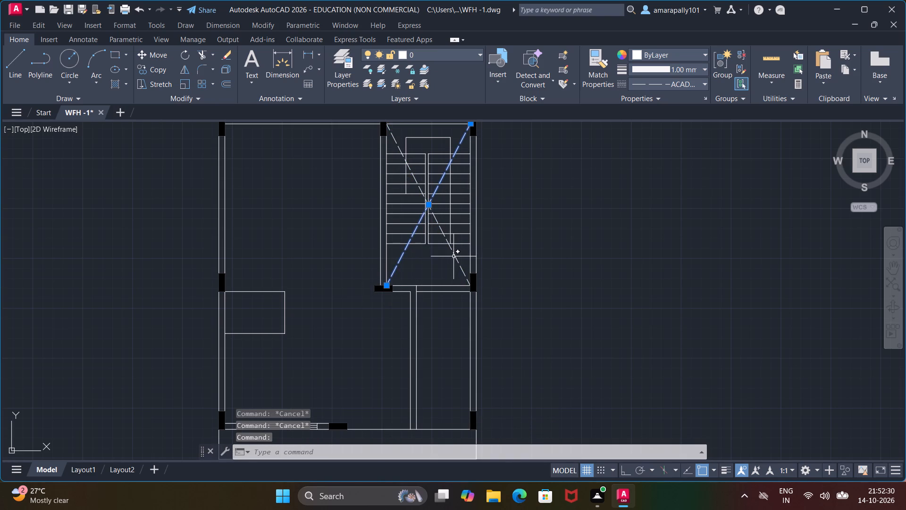
pyautogui.click(454, 256)
pyautogui.rightClick(451, 258)
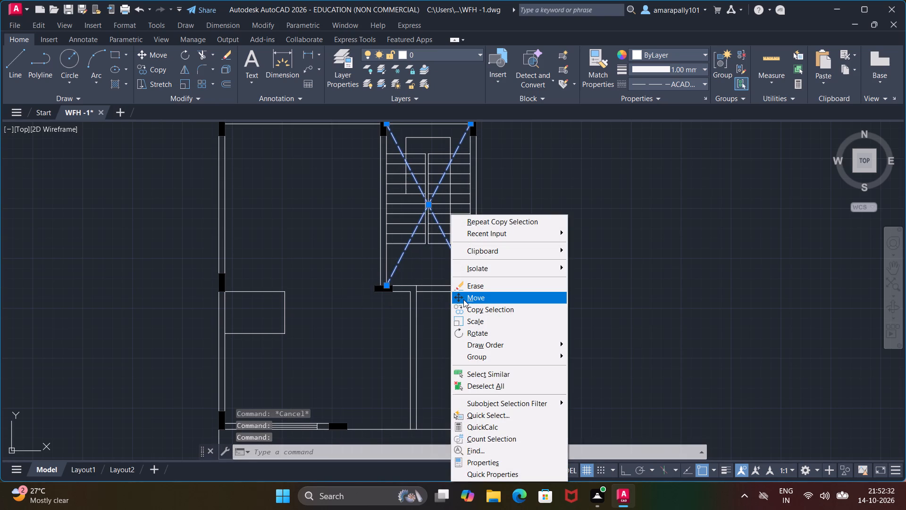
pyautogui.click(462, 309)
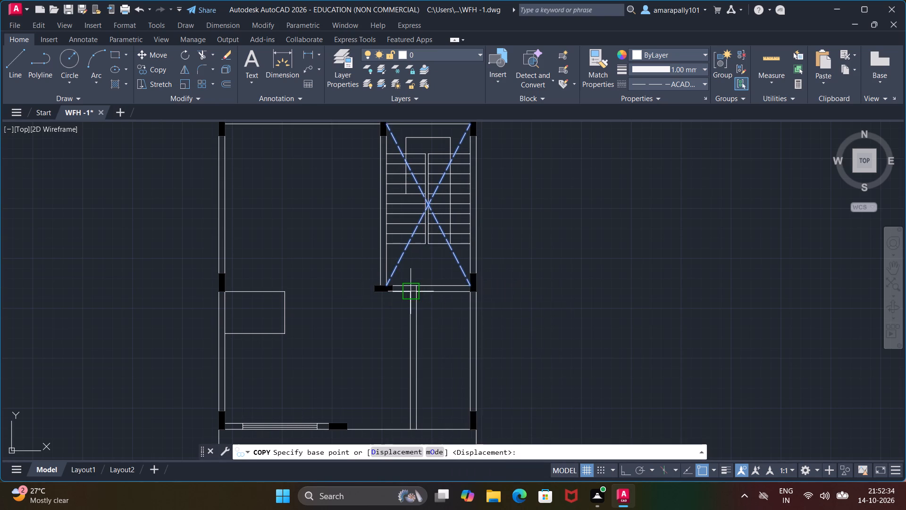
pyautogui.scroll(3, 403, 289)
pyautogui.click(336, 272)
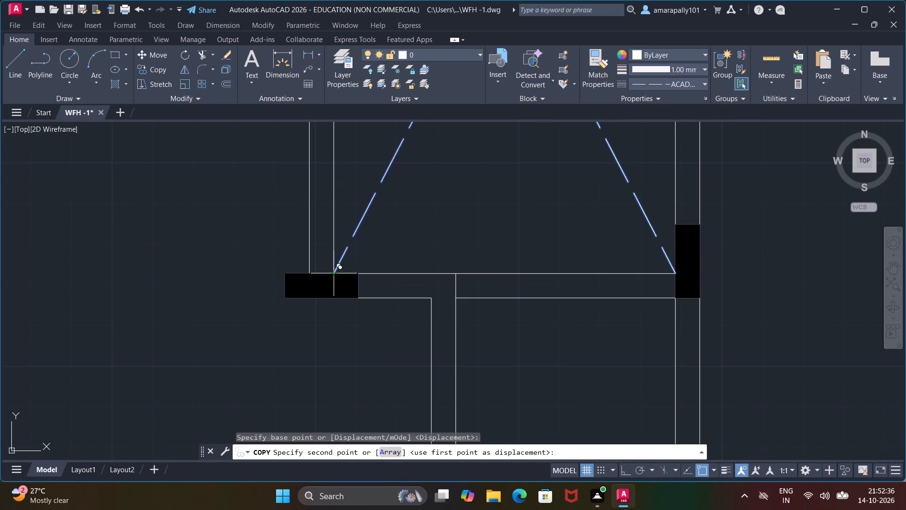
pyautogui.scroll(-9, 362, 337)
pyautogui.moveTo(357, 354); pyautogui.dragTo(369, 269, button='middle')
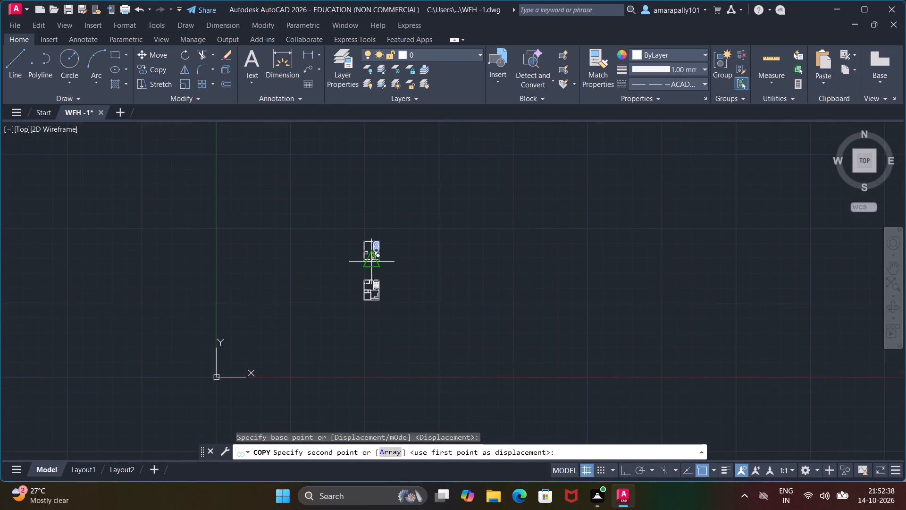
pyautogui.scroll(8, 374, 274)
pyautogui.moveTo(372, 331); pyautogui.dragTo(413, 143, button='middle')
pyautogui.scroll(-2, 399, 384)
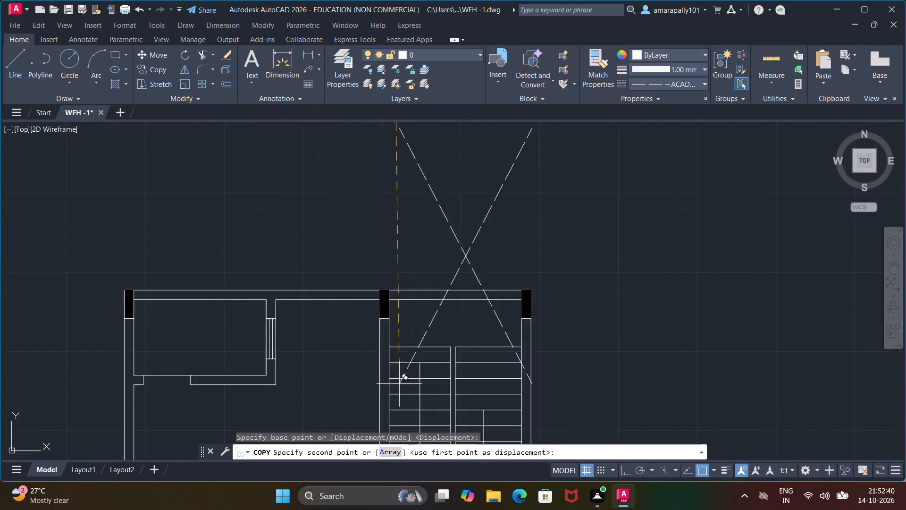
pyautogui.scroll(-3, 398, 384)
pyautogui.moveTo(390, 367); pyautogui.dragTo(395, 253, button='middle')
pyautogui.scroll(4, 398, 273)
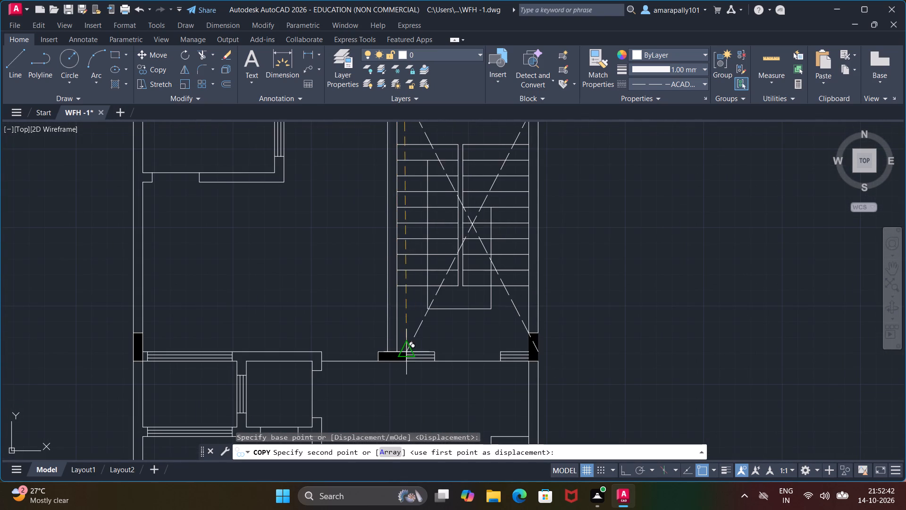
pyautogui.scroll(4, 393, 353)
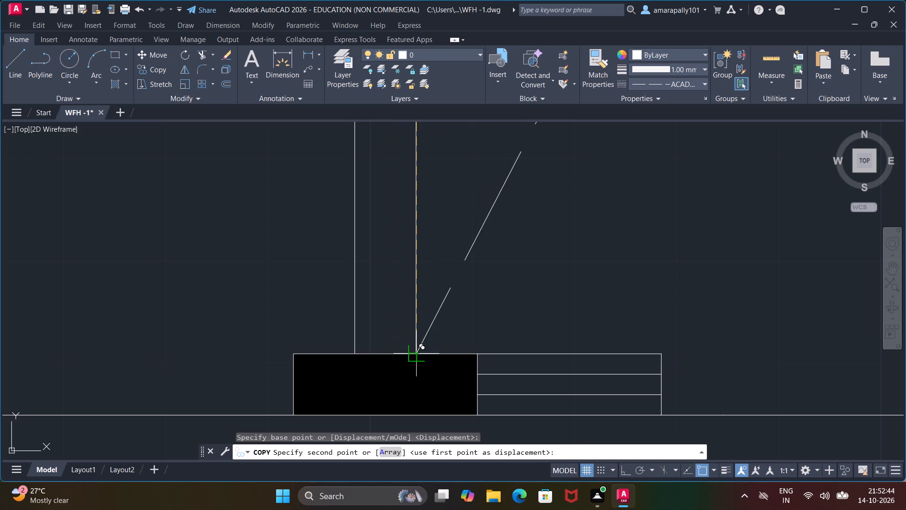
pyautogui.click(414, 356)
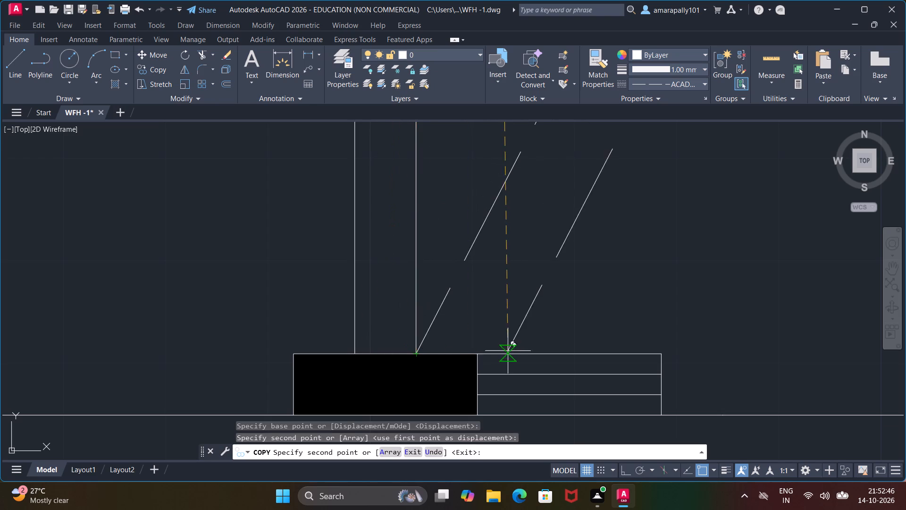
pyautogui.scroll(-7, 509, 350)
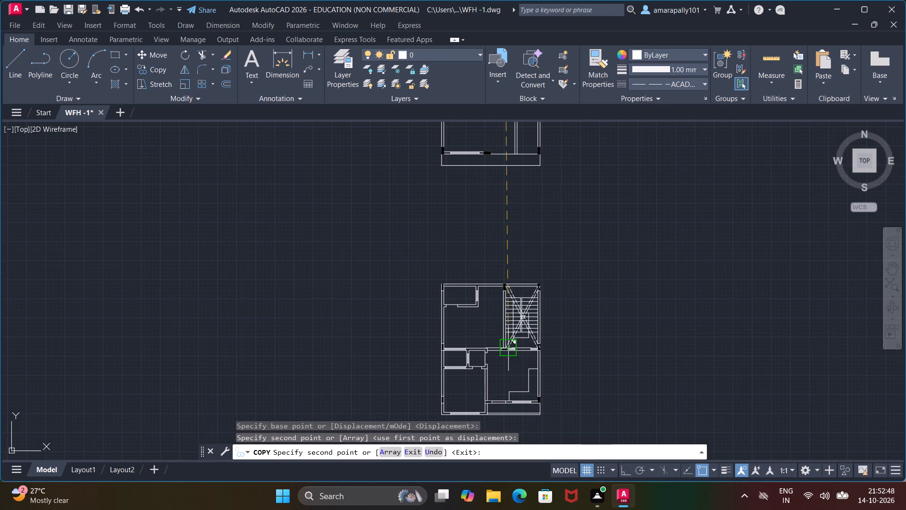
pyautogui.press('Escape')
pyautogui.press('Escape')
pyautogui.press('Escape')
pyautogui.press('Escape')
pyautogui.scroll(3, 547, 298)
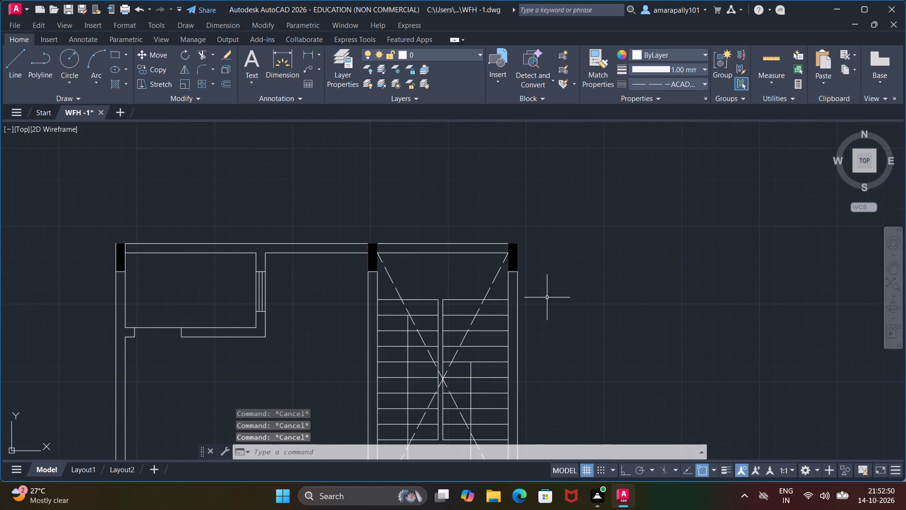
pyautogui.scroll(-5, 574, 269)
pyautogui.scroll(2, 579, 200)
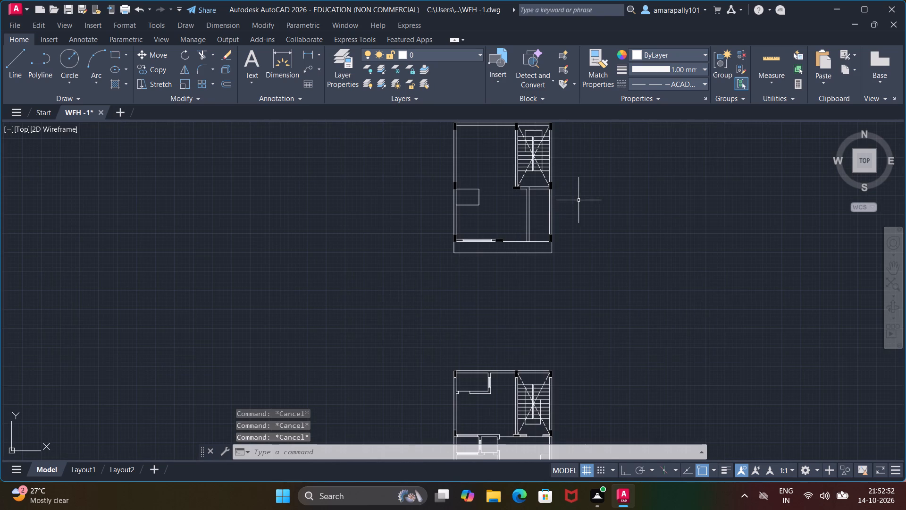
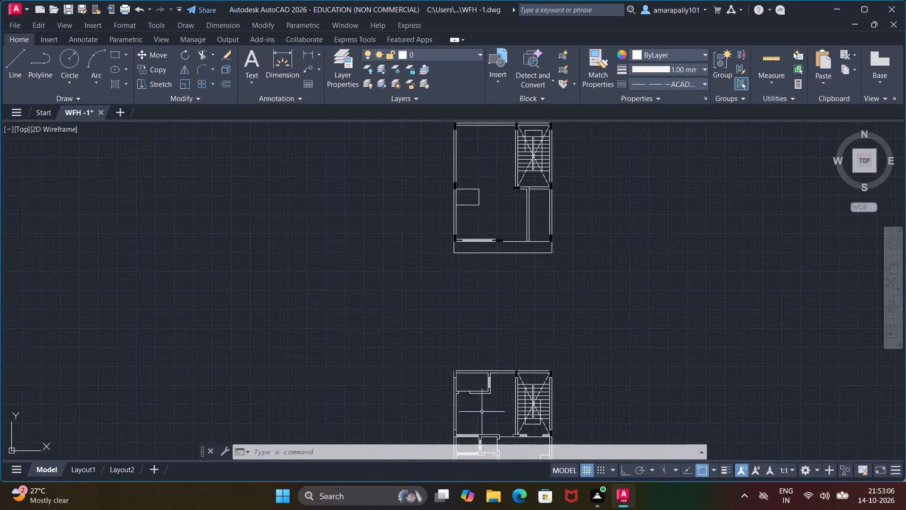
# Look over the lower and upper floor plans, ending at the upper plan's top wall and stairwell.
pyautogui.moveTo(481, 417); pyautogui.dragTo(457, 311, button='middle')
pyautogui.scroll(2, 474, 322)
pyautogui.scroll(-2, 479, 302)
pyautogui.moveTo(477, 289); pyautogui.dragTo(477, 310, button='middle')
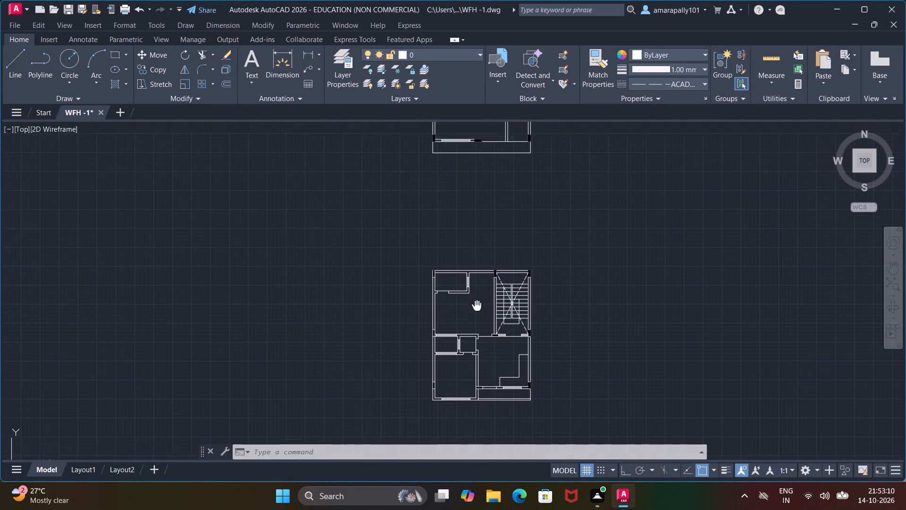
pyautogui.moveTo(477, 310); pyautogui.dragTo(472, 425, button='middle')
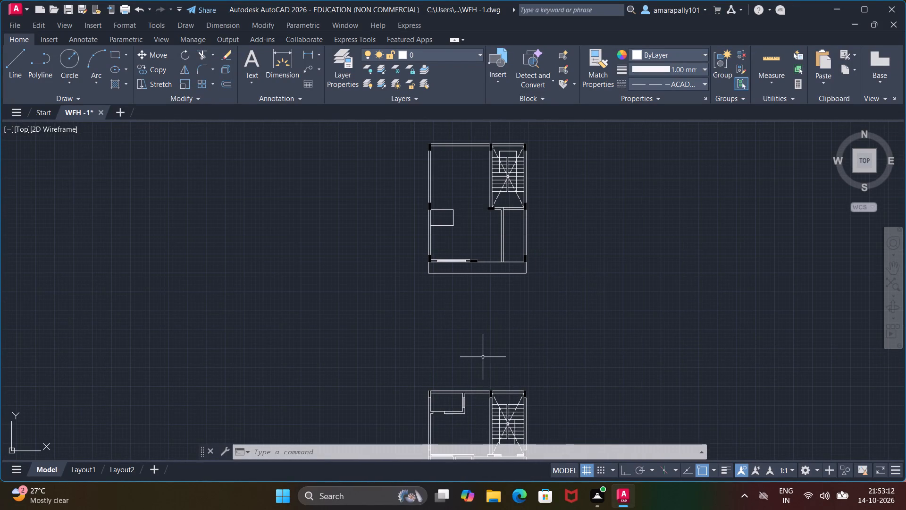
pyautogui.scroll(-1, 483, 339)
pyautogui.scroll(3, 464, 248)
pyautogui.moveTo(465, 242); pyautogui.dragTo(461, 362, button='middle')
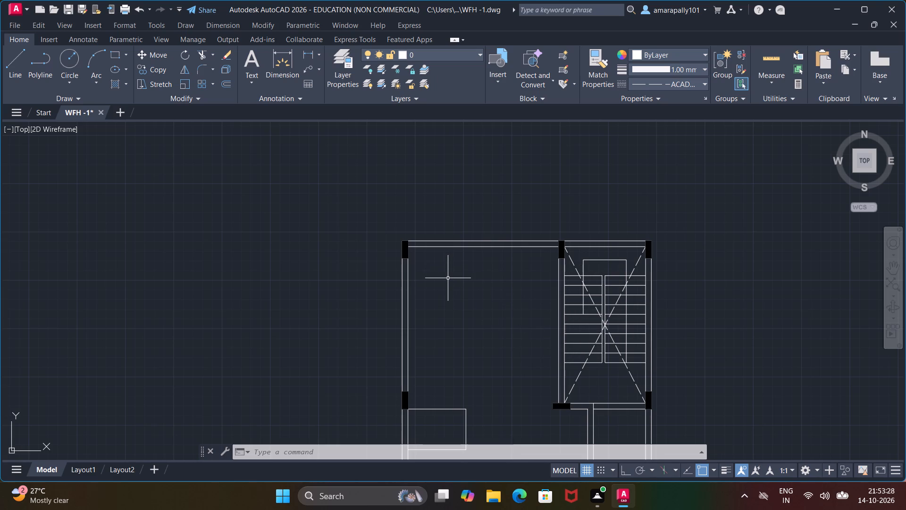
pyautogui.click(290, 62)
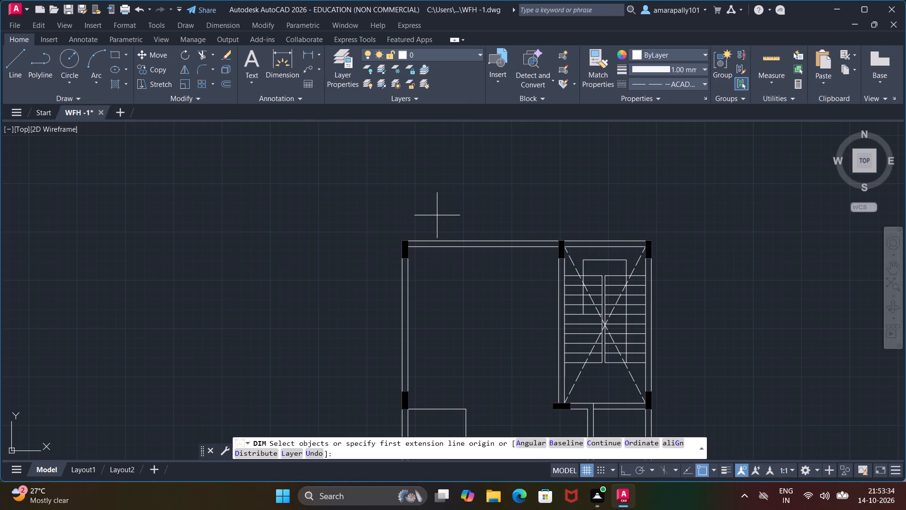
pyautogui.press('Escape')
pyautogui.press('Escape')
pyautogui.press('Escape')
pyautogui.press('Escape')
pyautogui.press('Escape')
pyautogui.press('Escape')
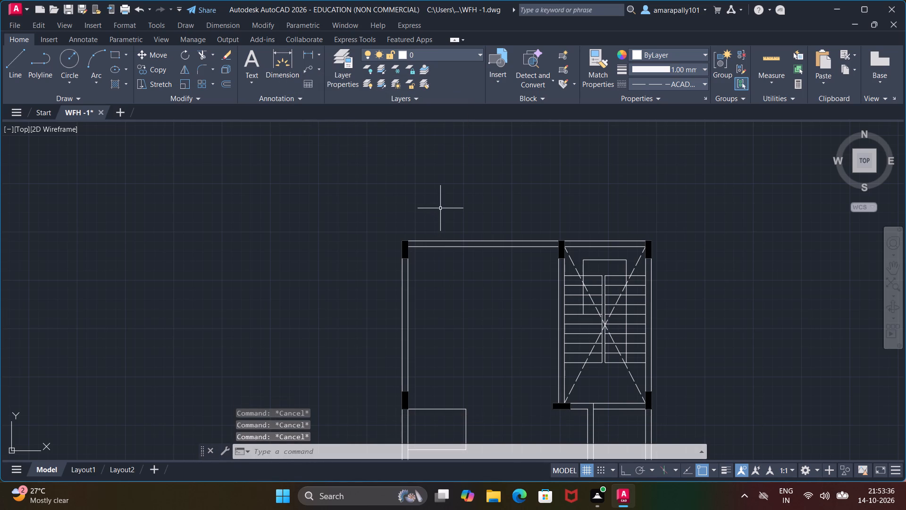
# Open the ISO-25 dimension style for modification.
pyautogui.press('d')
pyautogui.press('i')
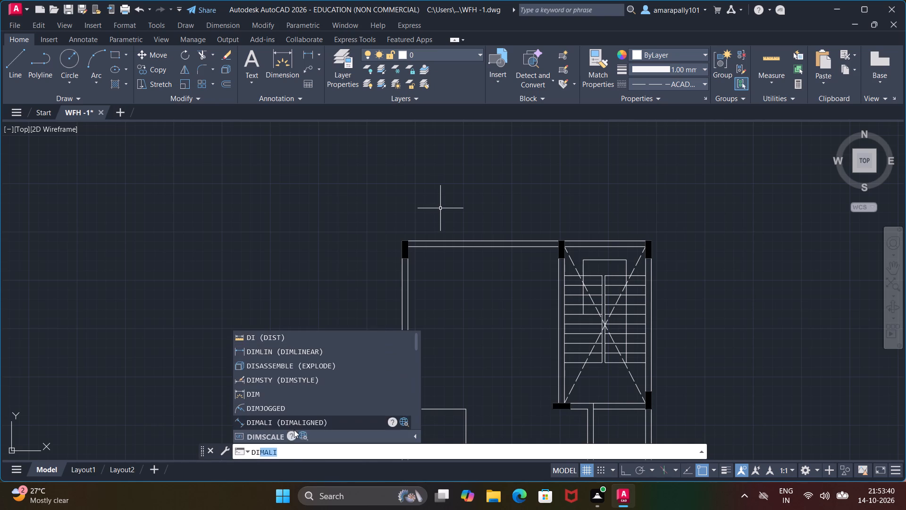
pyautogui.click(300, 381)
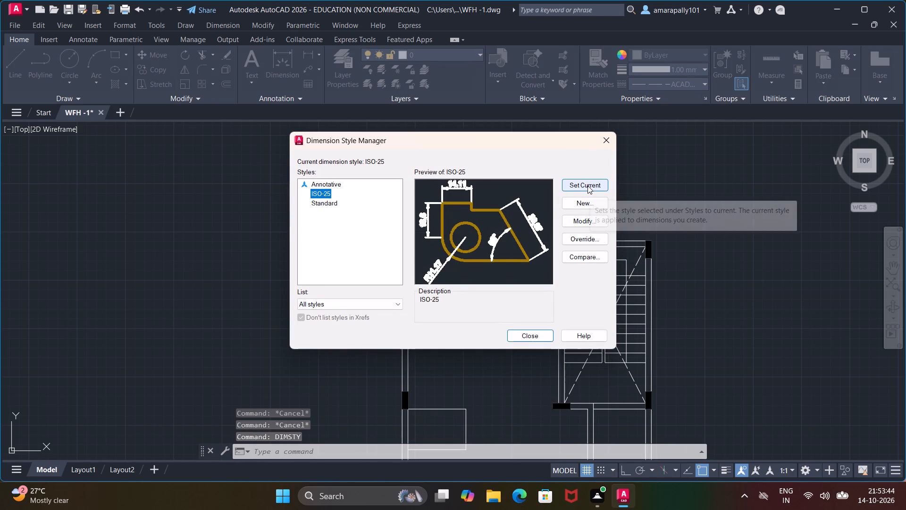
pyautogui.click(584, 216)
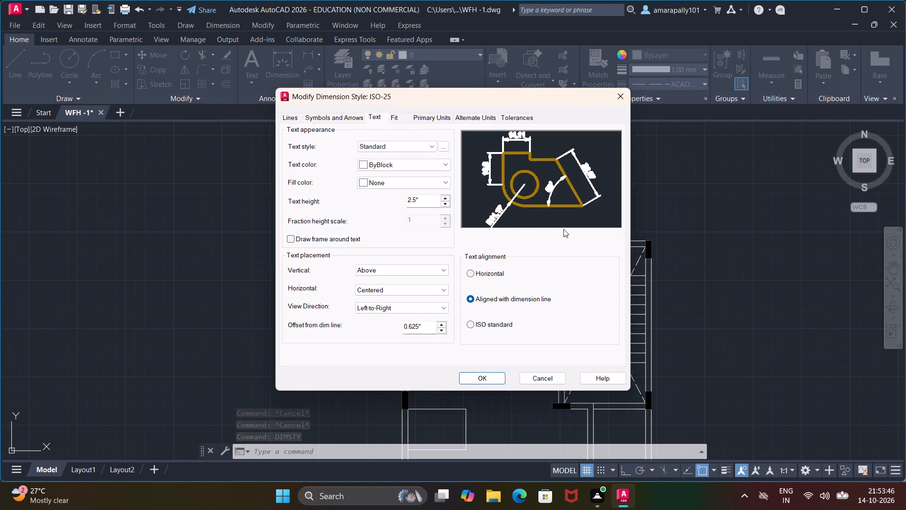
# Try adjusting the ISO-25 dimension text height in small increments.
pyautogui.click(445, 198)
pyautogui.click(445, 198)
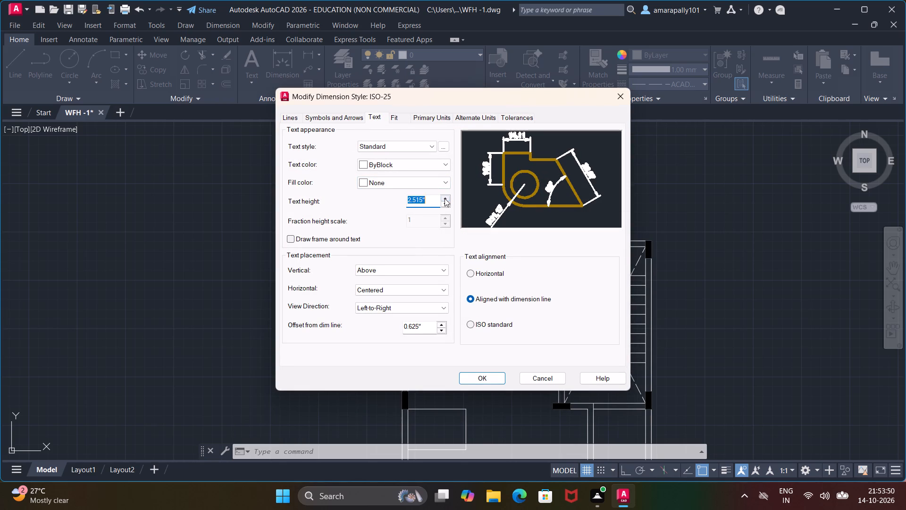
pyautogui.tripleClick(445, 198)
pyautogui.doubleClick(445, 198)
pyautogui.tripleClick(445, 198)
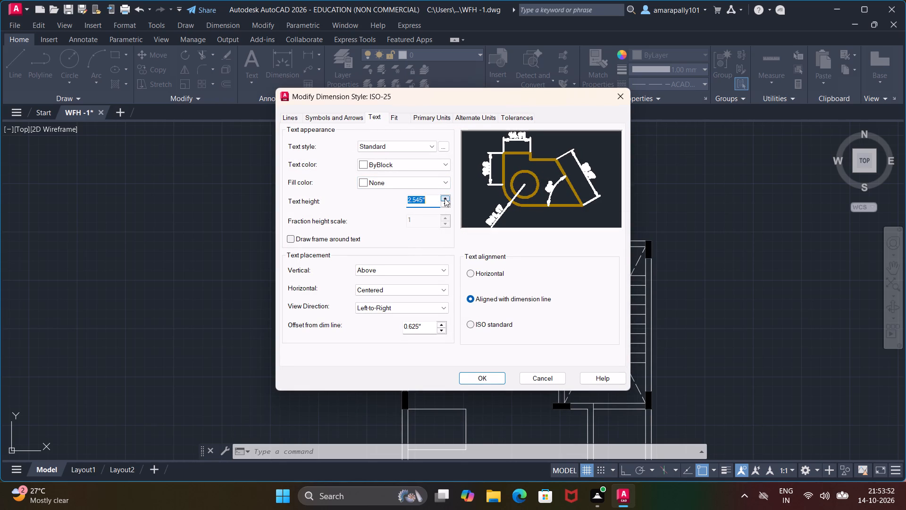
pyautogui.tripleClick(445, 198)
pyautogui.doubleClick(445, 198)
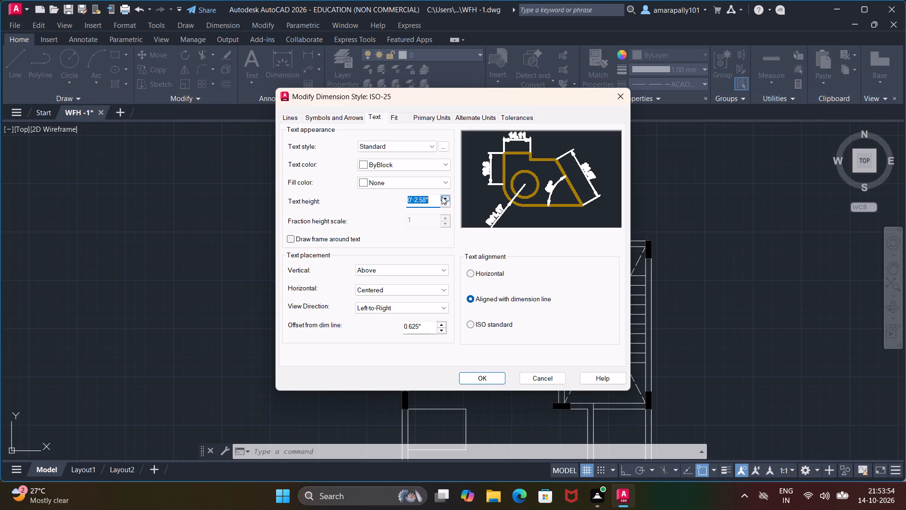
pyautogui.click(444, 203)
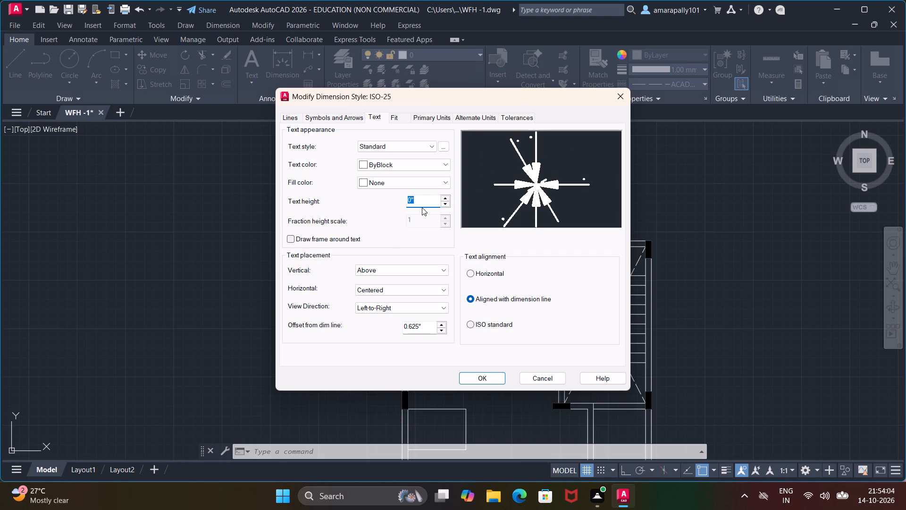
# Set the ISO-25 dimension text height to 10".
pyautogui.click(425, 203)
pyautogui.press('Delete')
pyautogui.press('Delete')
pyautogui.press('Delete')
pyautogui.press('Delete')
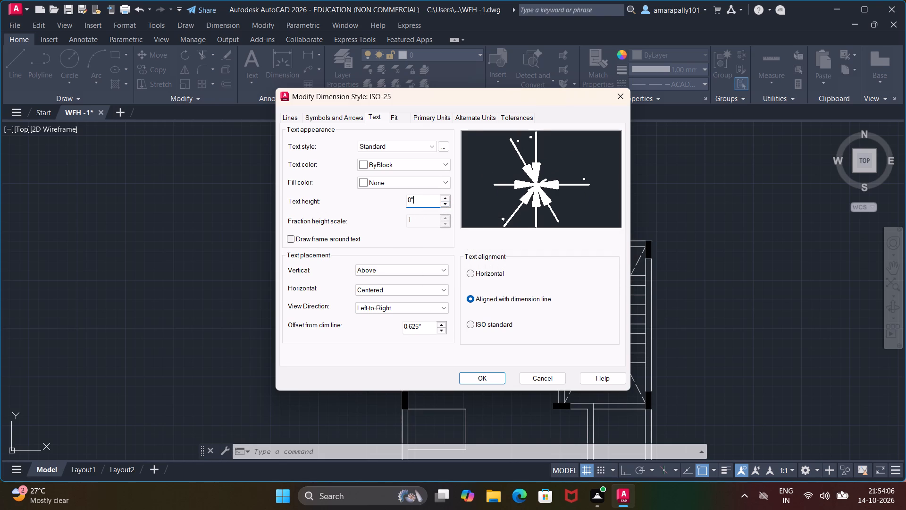
pyautogui.click(421, 203)
pyautogui.click(421, 203)
pyautogui.click(444, 199)
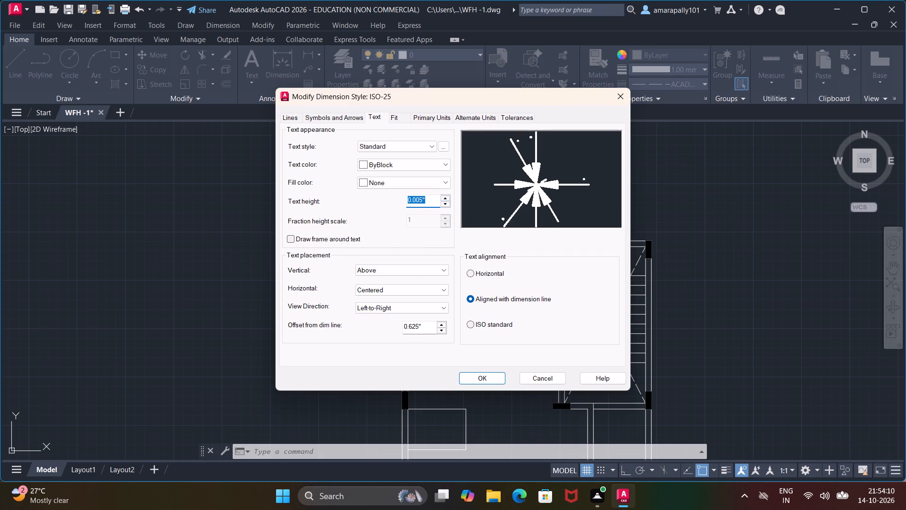
pyautogui.click(431, 203)
pyautogui.press('BackSpace')
pyautogui.press('BackSpace')
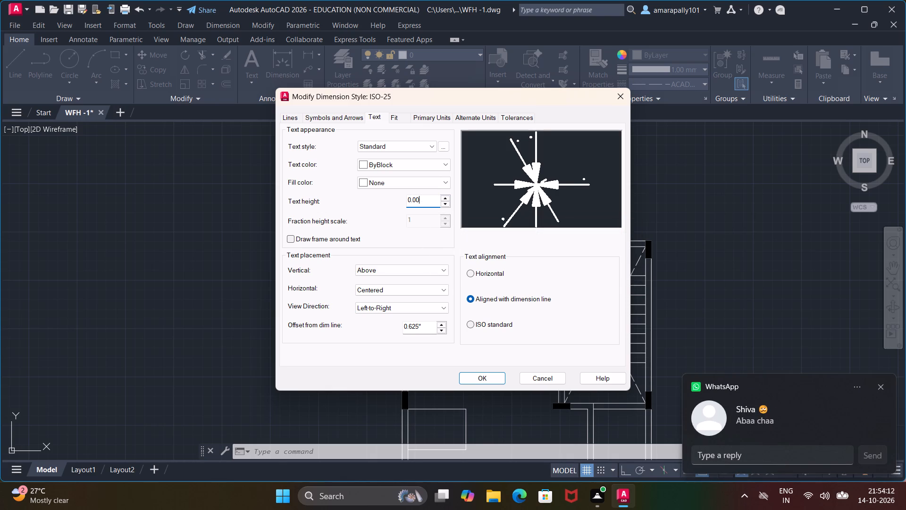
pyautogui.press('BackSpace')
pyautogui.press('BackSpace')
pyautogui.press('BackSpace')
pyautogui.press('BackSpace')
pyautogui.press('BackSpace')
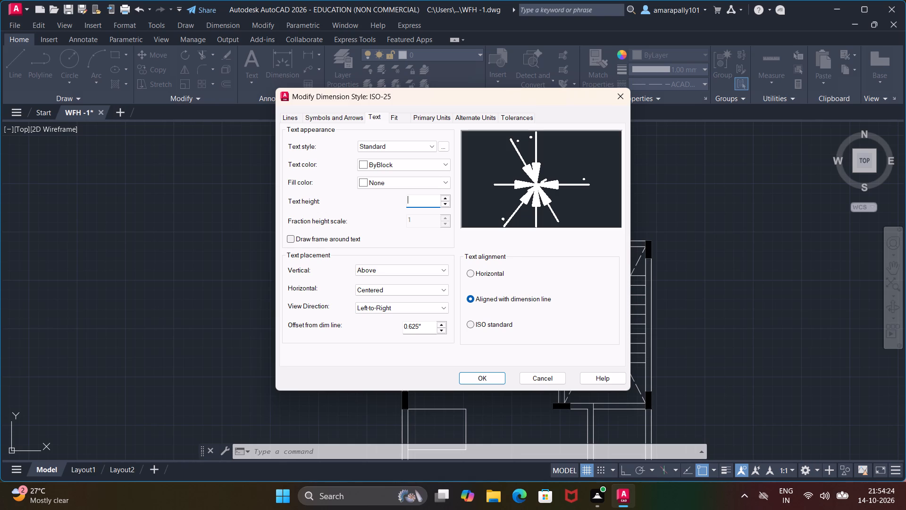
pyautogui.write('10')
pyautogui.hotkey('shift', '"')
pyautogui.press('Return')
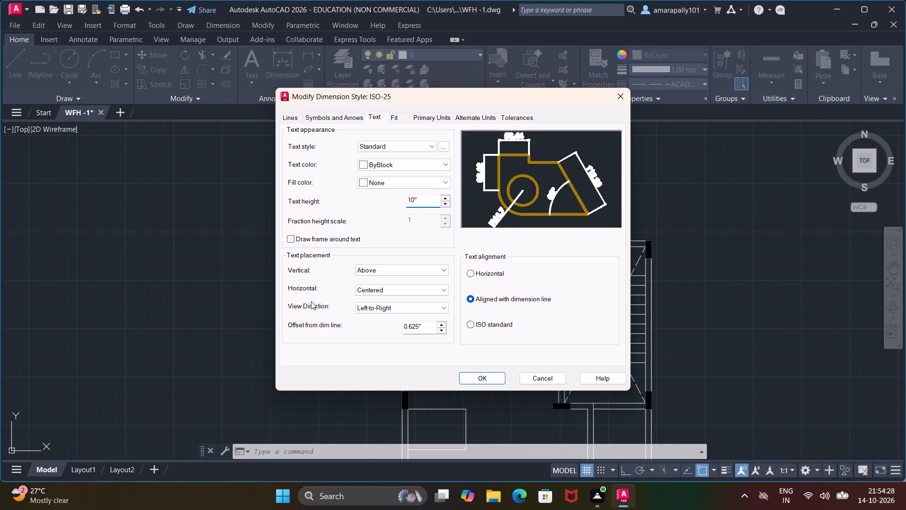
# Set the primary linear unit format of ISO-25 to Engineering, save the changes and make the style current.
pyautogui.click(442, 114)
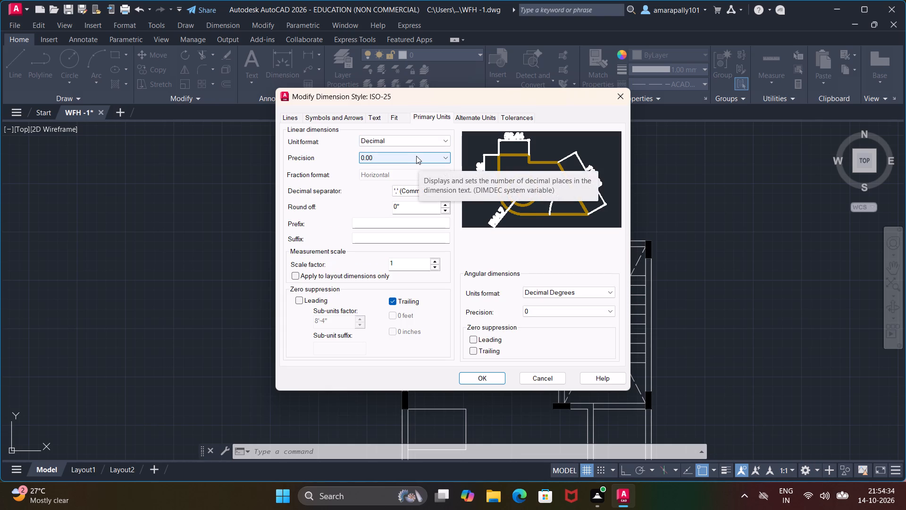
pyautogui.click(431, 139)
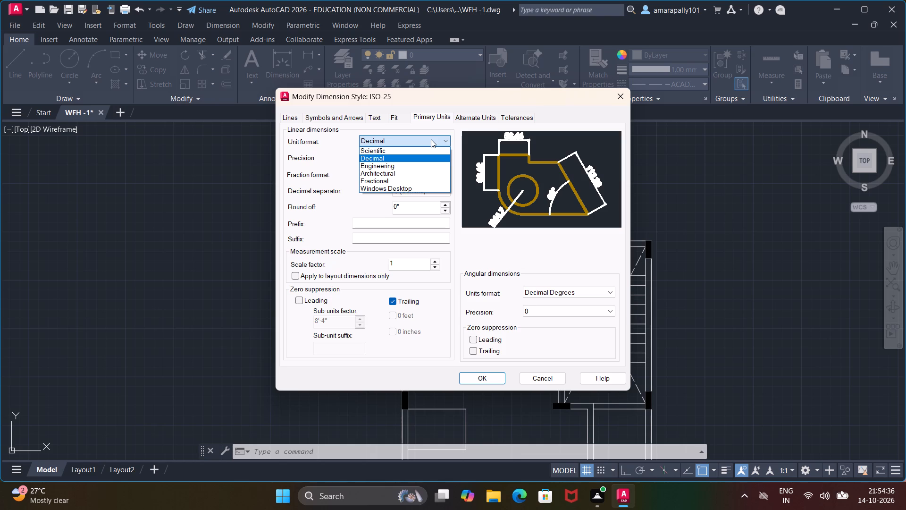
pyautogui.click(403, 162)
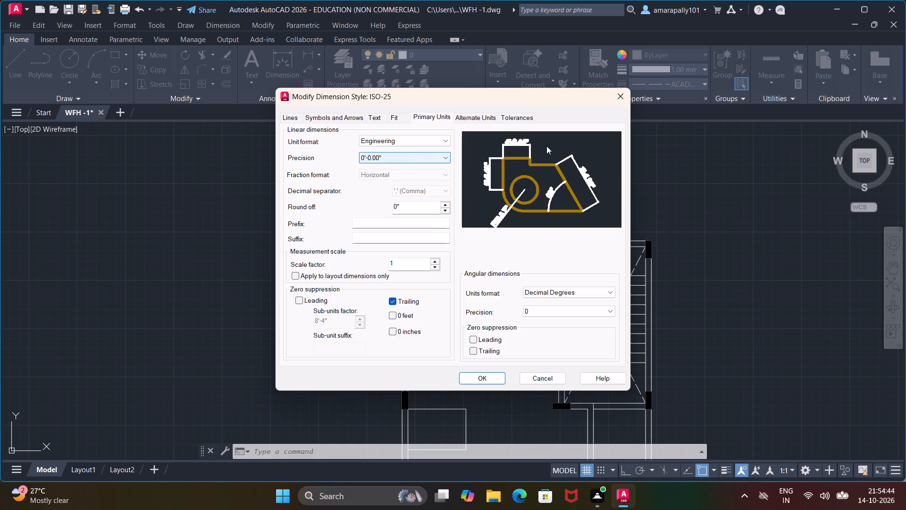
pyautogui.scroll(2, 536, 156)
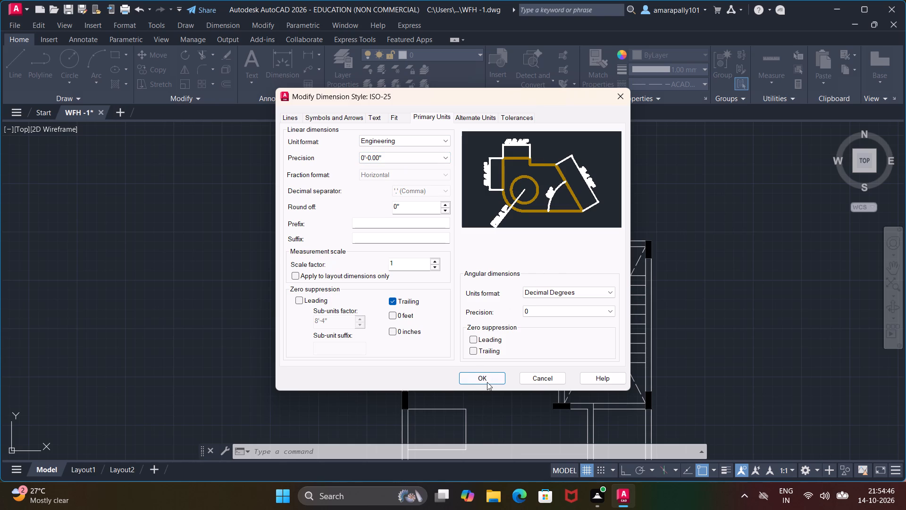
pyautogui.click(489, 377)
pyautogui.click(588, 187)
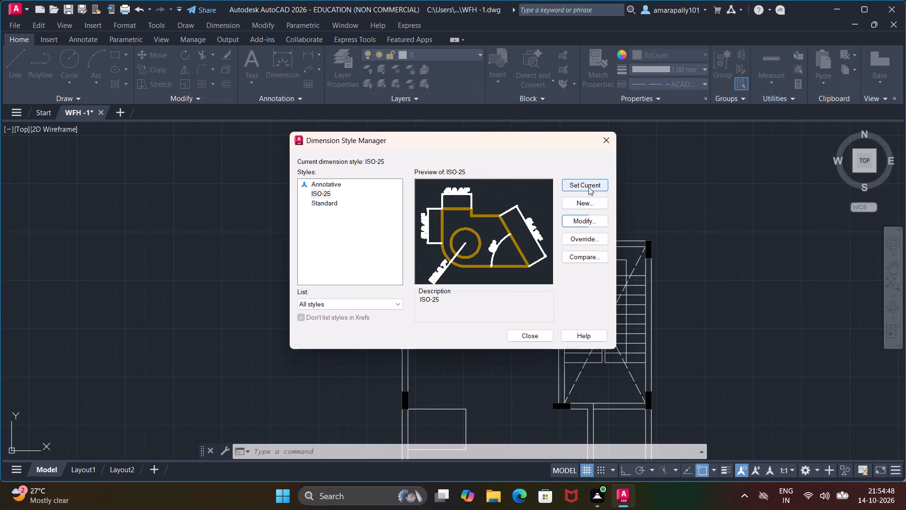
pyautogui.click(588, 187)
pyautogui.click(539, 339)
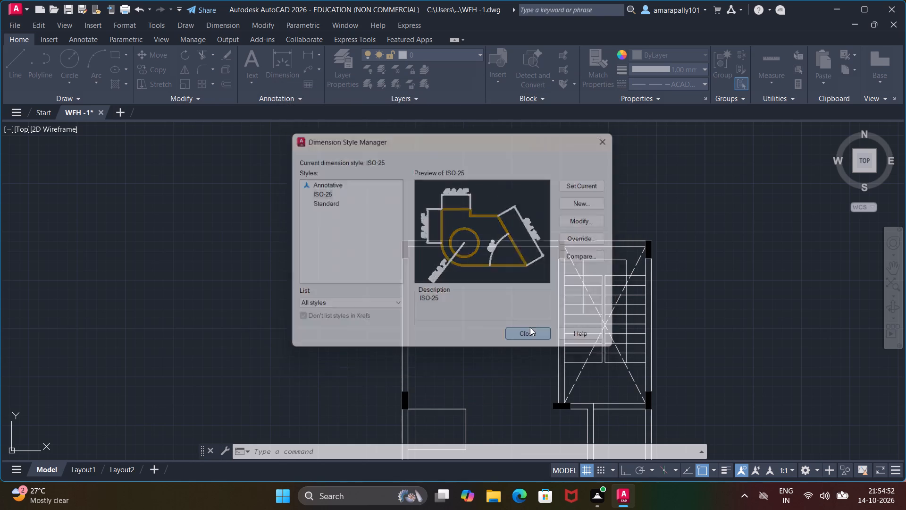
# Change the current linetype to ByLayer so that new dimensions are not drawn dashed.
pyautogui.click(275, 62)
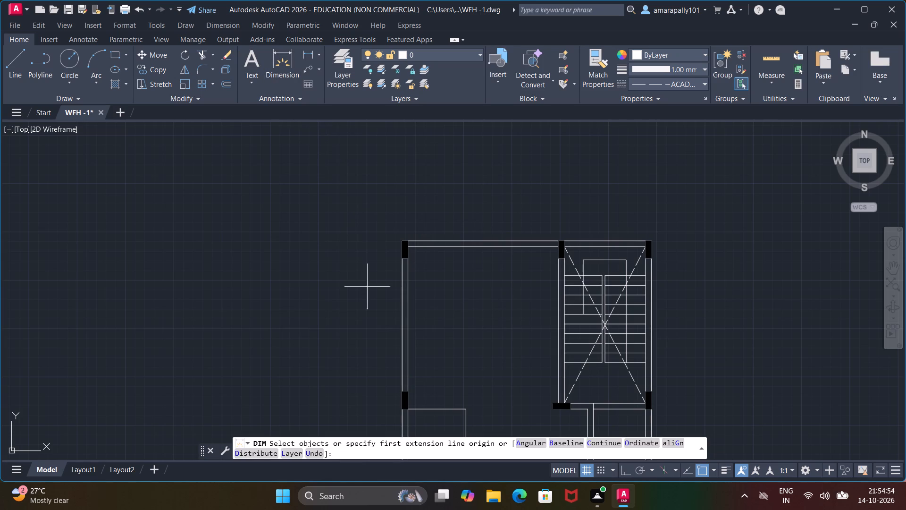
pyautogui.click(452, 239)
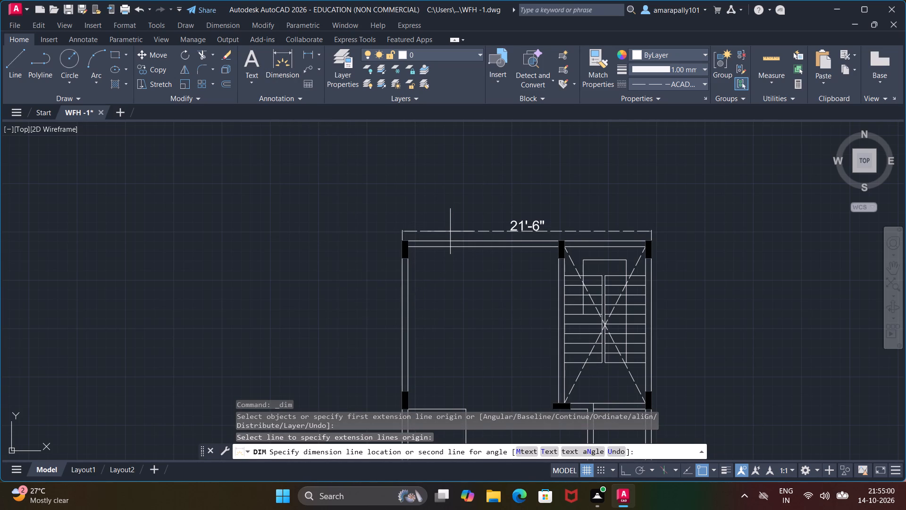
pyautogui.click(702, 83)
pyautogui.click(692, 99)
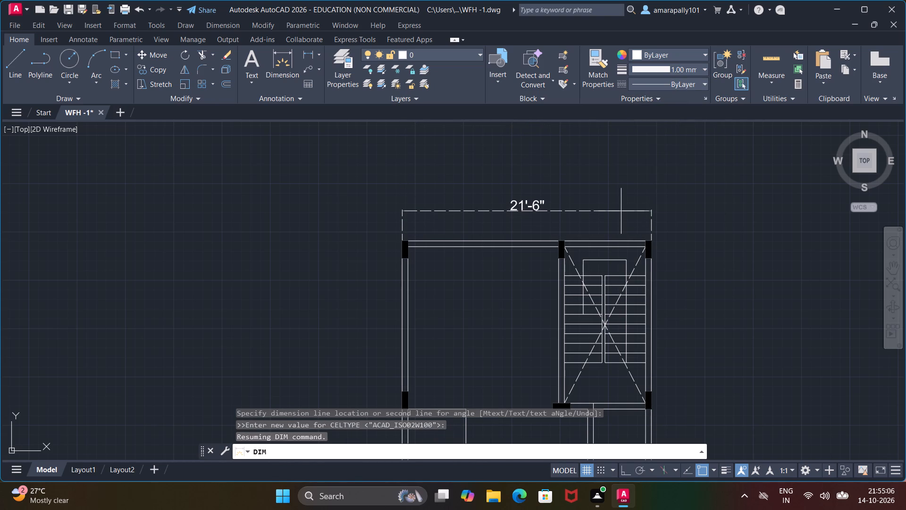
pyautogui.press('Escape')
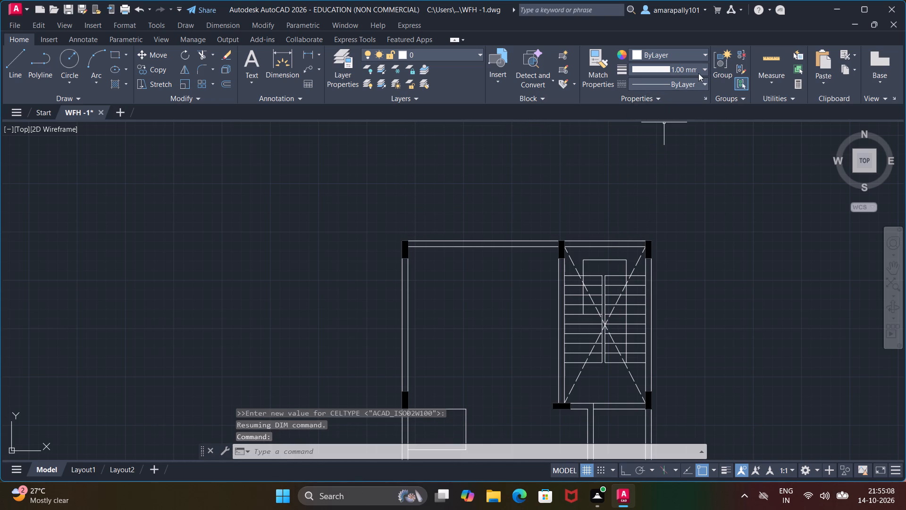
# Change the current lineweight to ByLayer.
pyautogui.click(703, 70)
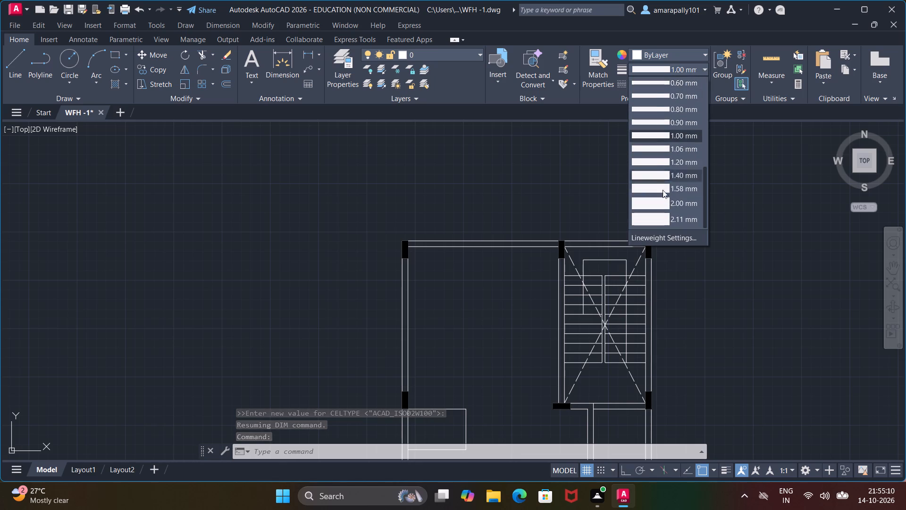
pyautogui.scroll(11, 638, 193)
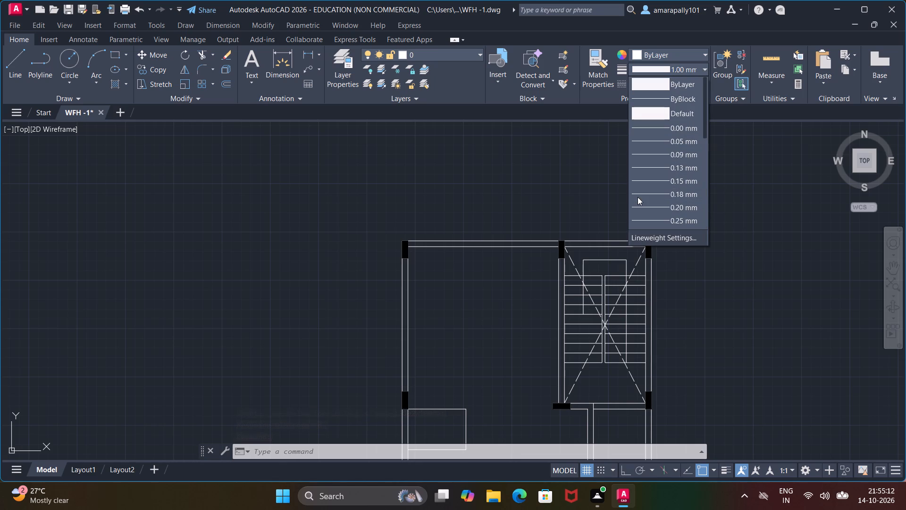
pyautogui.click(661, 85)
pyautogui.press('Escape')
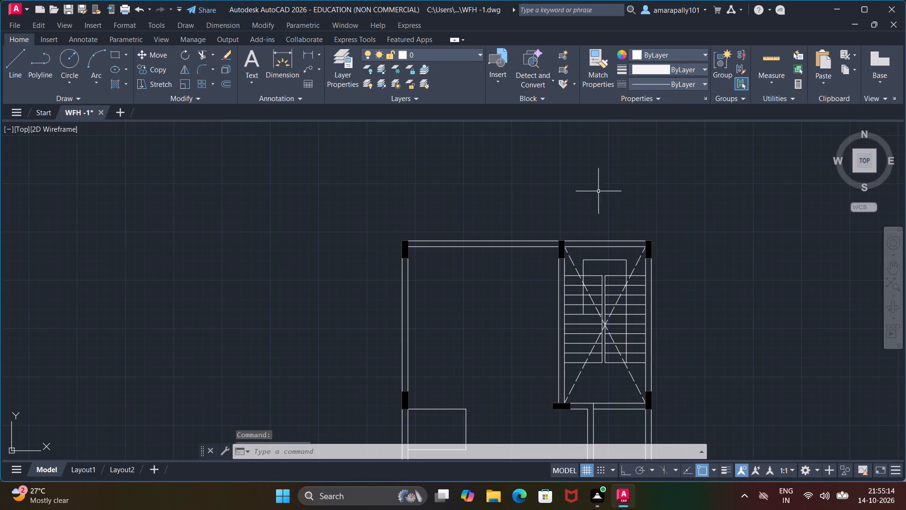
pyautogui.press('Escape')
pyautogui.press('Escape')
pyautogui.press('Escape')
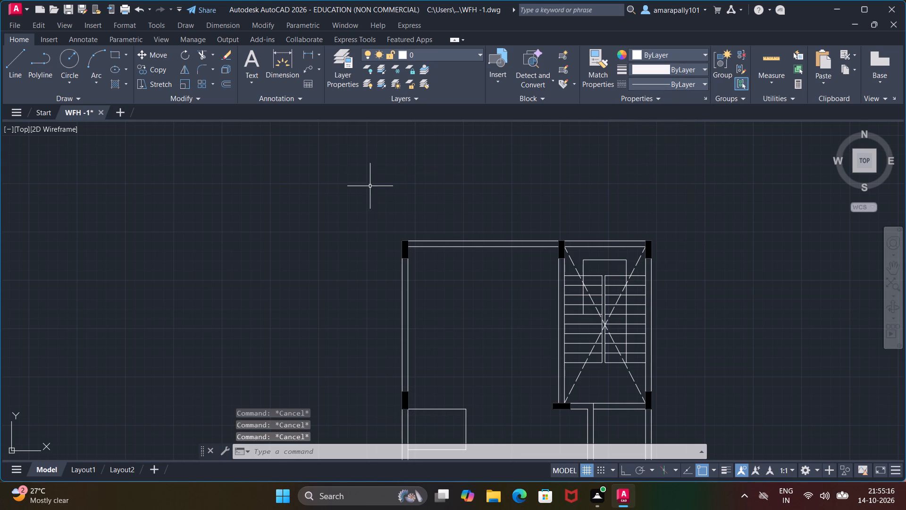
# Dimension the full outer width of the upper floor plan, placing the dimension just above its top wall.
pyautogui.click(286, 60)
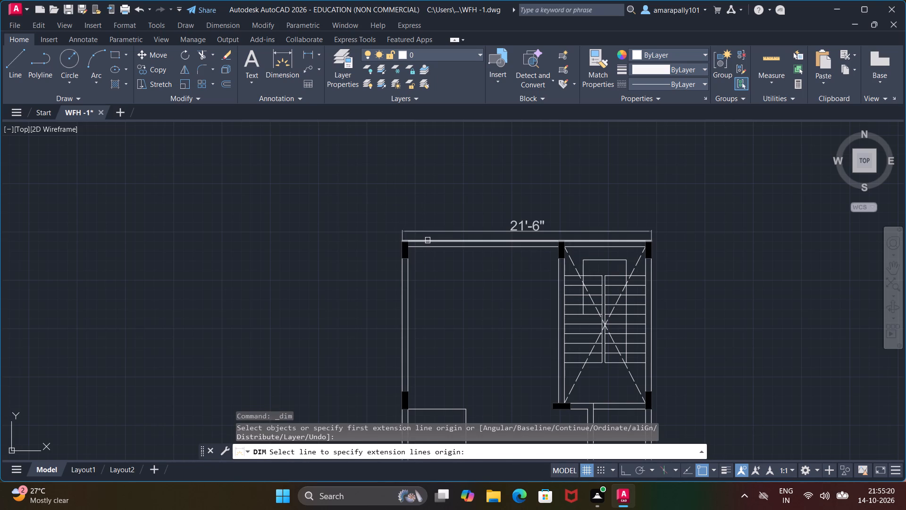
pyautogui.click(428, 240)
pyautogui.click(431, 224)
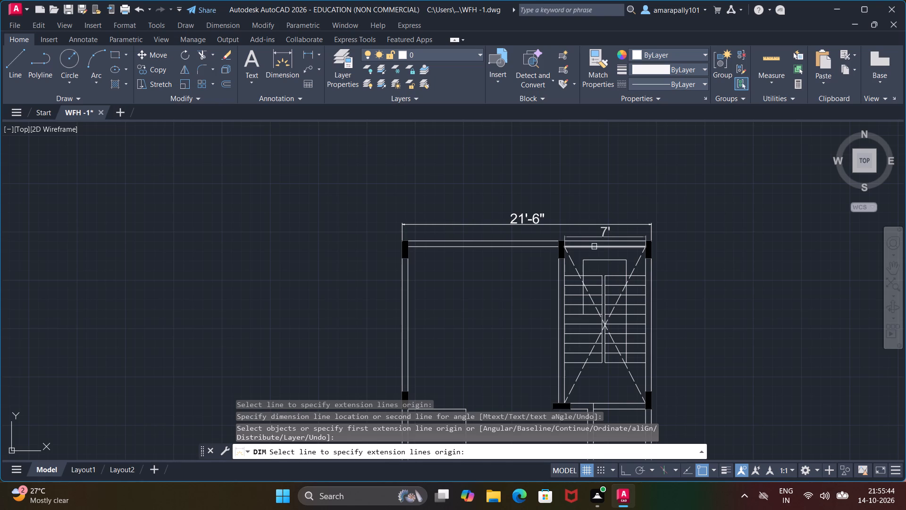
# Dimension the clear inner width of the staircase room, placing the dimension inside it just below the stair flights.
pyautogui.click(594, 246)
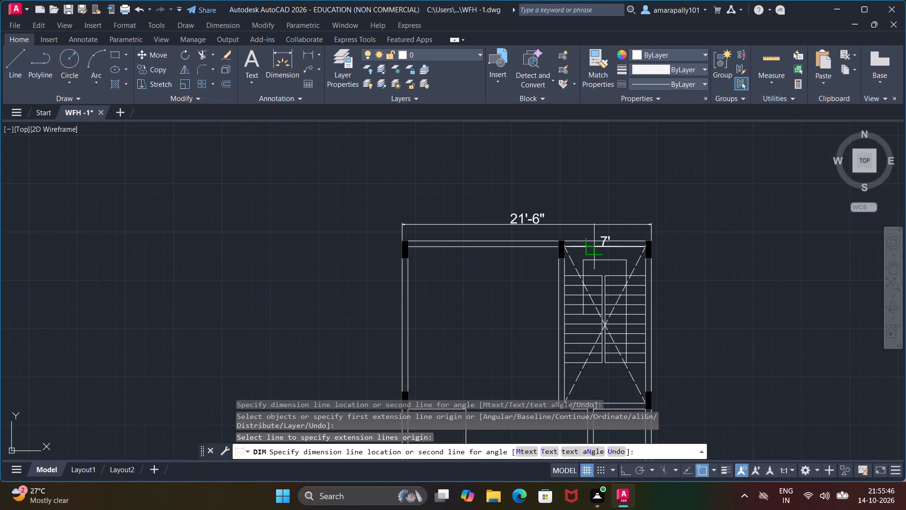
pyautogui.scroll(2, 611, 383)
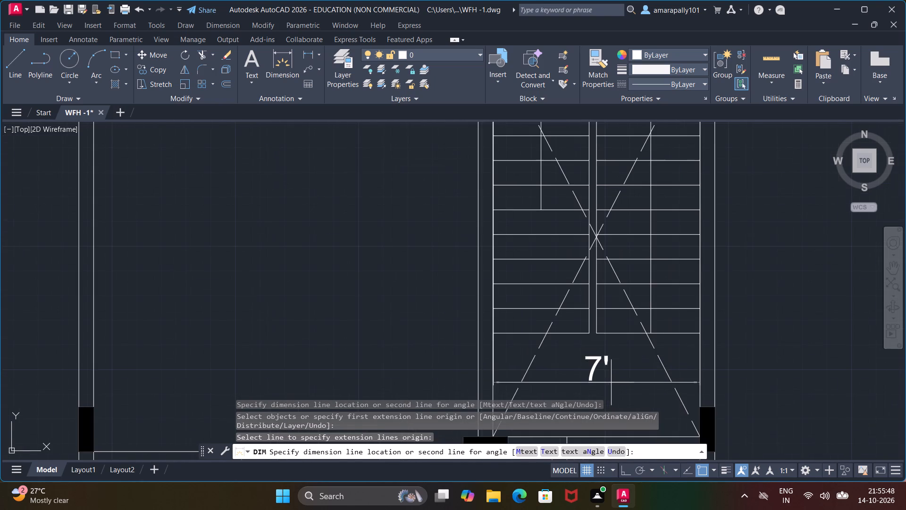
pyautogui.scroll(-2, 603, 384)
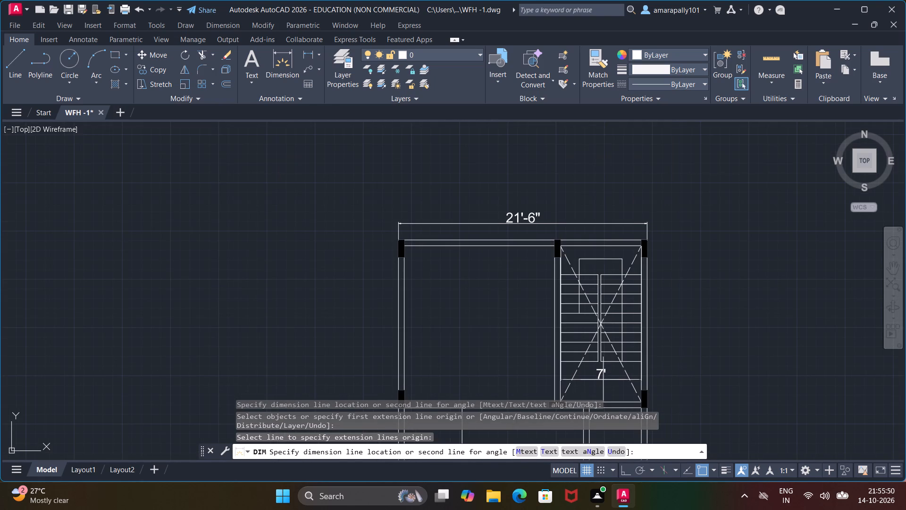
pyautogui.moveTo(602, 380); pyautogui.dragTo(584, 324, button='middle')
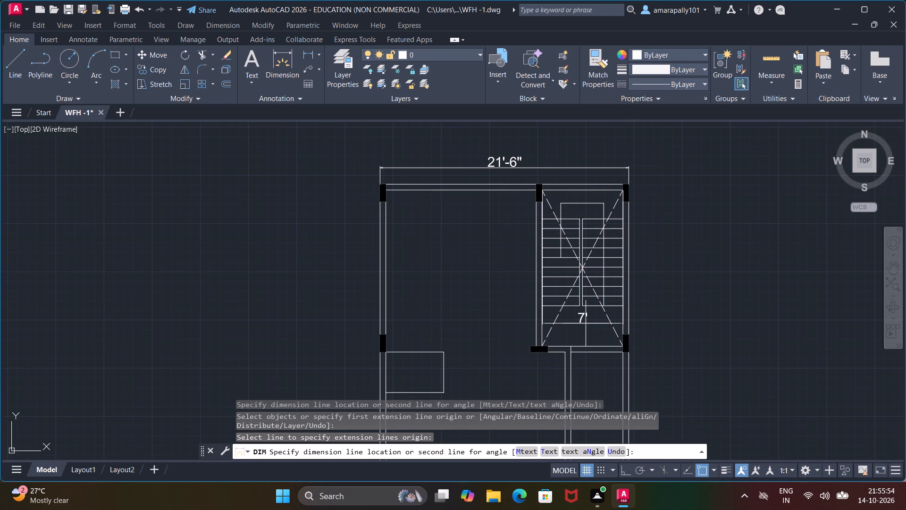
pyautogui.click(586, 323)
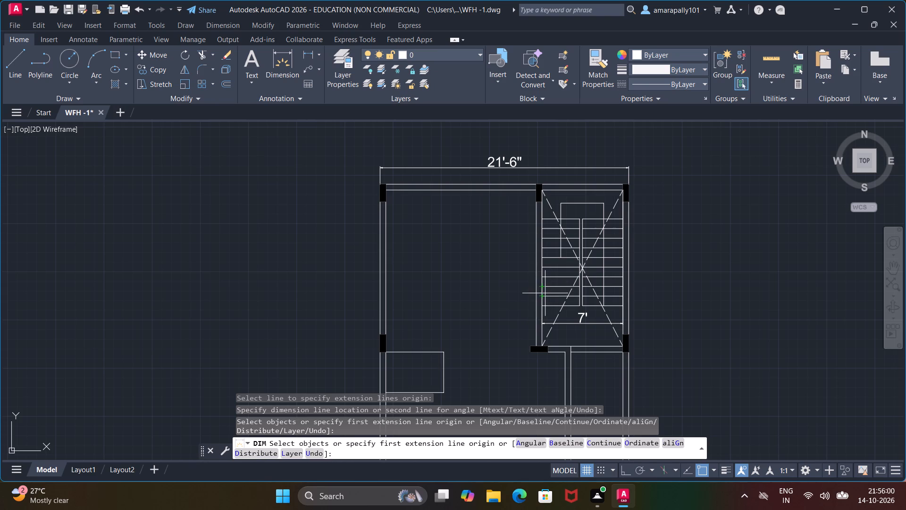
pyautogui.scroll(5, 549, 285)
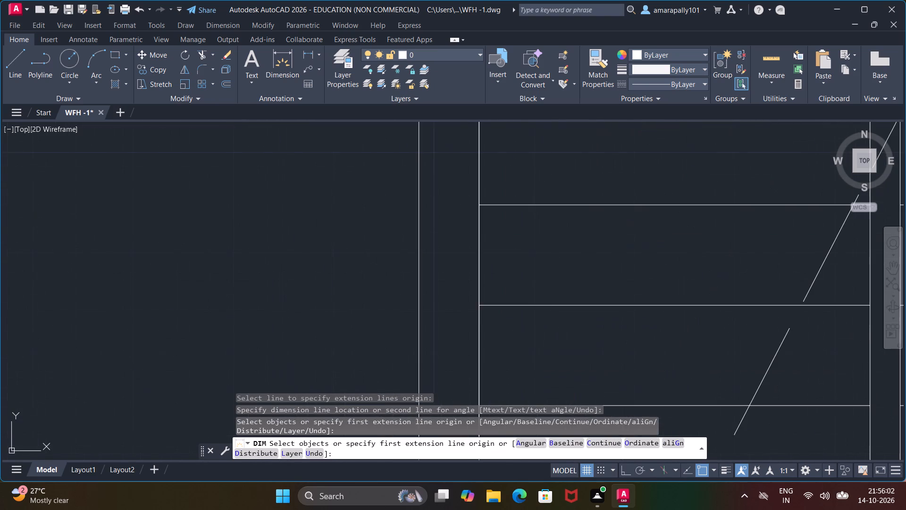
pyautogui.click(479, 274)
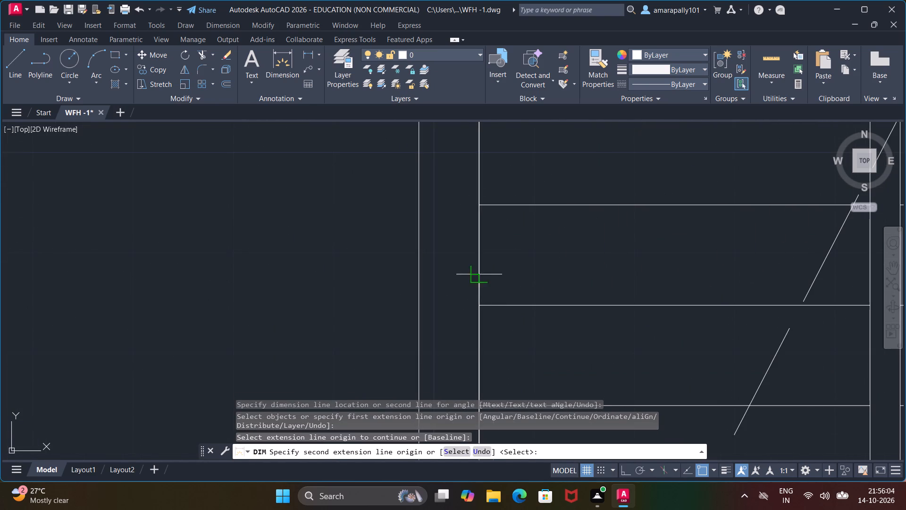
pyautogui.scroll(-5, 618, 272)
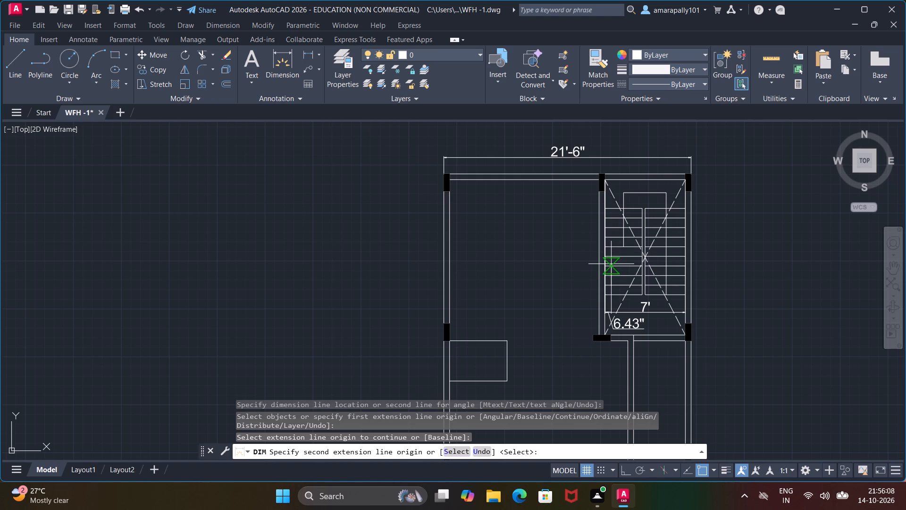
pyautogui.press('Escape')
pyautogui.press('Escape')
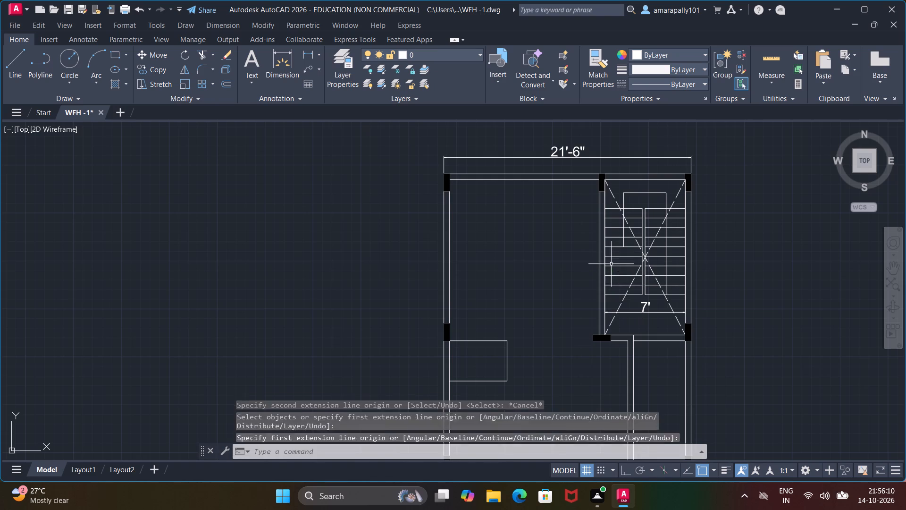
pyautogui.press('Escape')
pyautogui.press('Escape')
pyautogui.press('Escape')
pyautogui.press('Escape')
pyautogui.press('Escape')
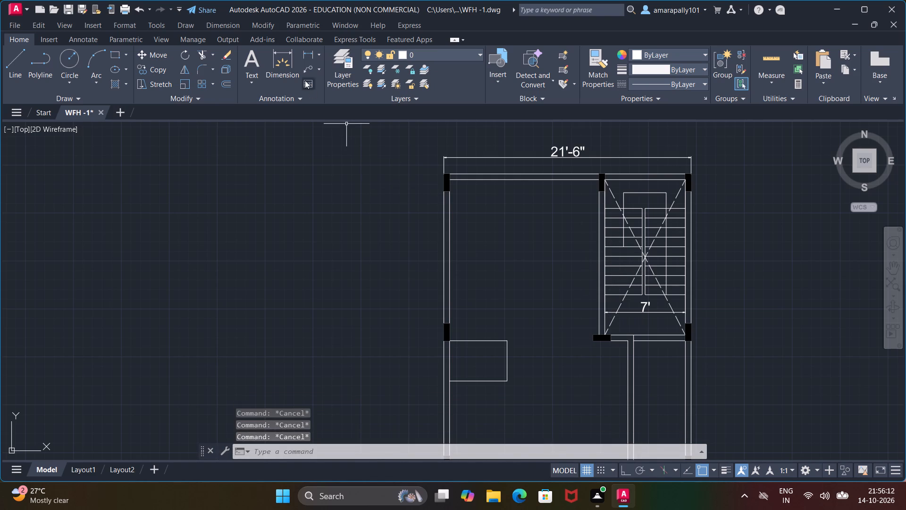
# Dimension the length of the staircase room's left wall line, placing the vertical dimension inside the room over the right-hand flight.
pyautogui.click(291, 52)
pyautogui.scroll(4, 665, 275)
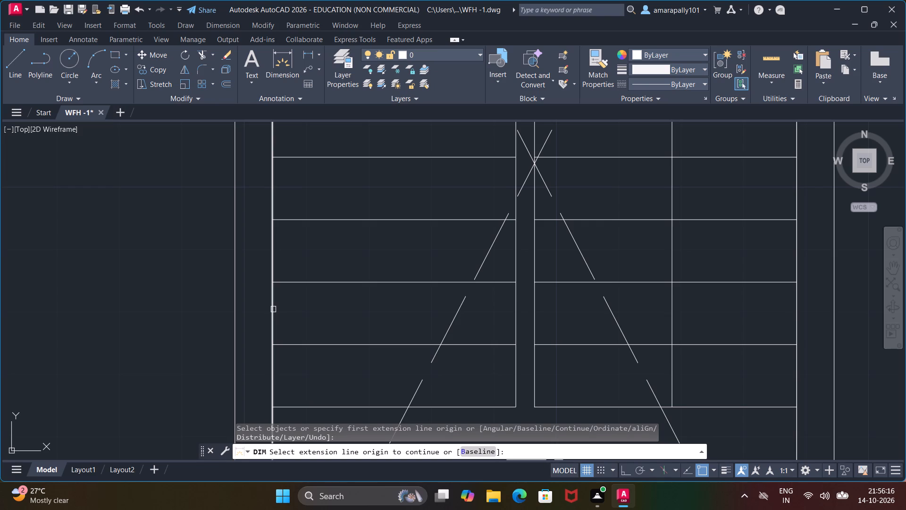
pyautogui.scroll(-3, 274, 308)
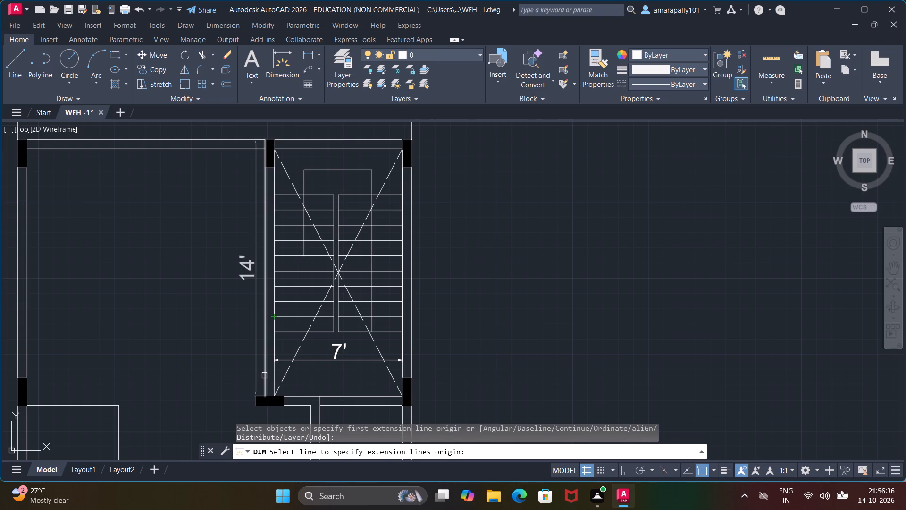
pyautogui.click(264, 375)
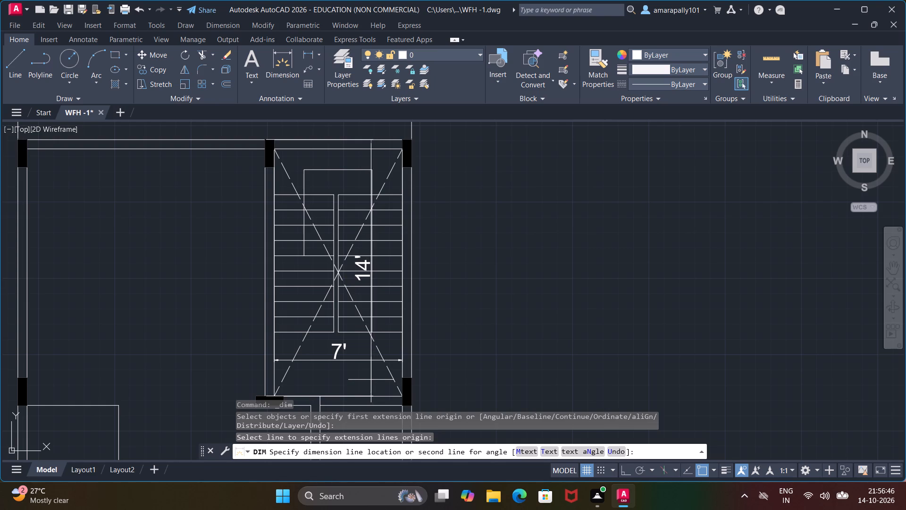
pyautogui.scroll(-2, 371, 380)
pyautogui.moveTo(369, 380); pyautogui.dragTo(369, 313, button='middle')
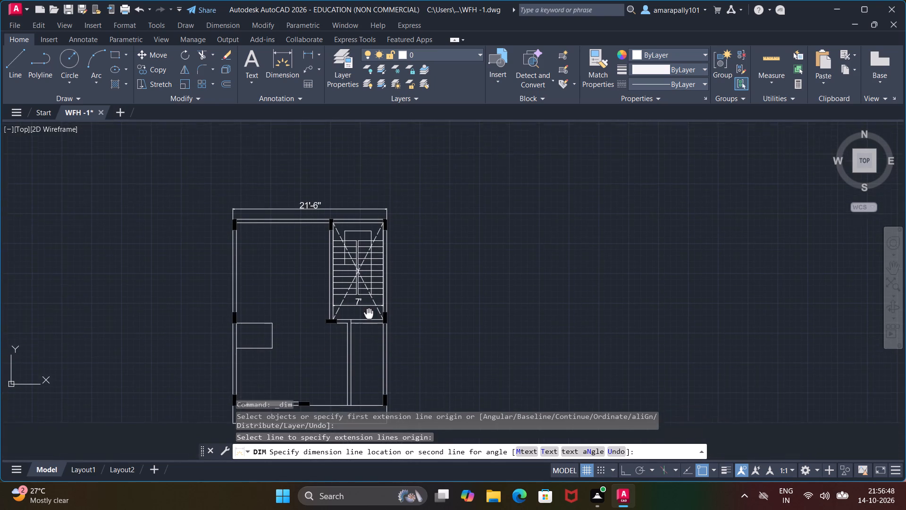
pyautogui.moveTo(369, 313); pyautogui.dragTo(370, 303, button='middle')
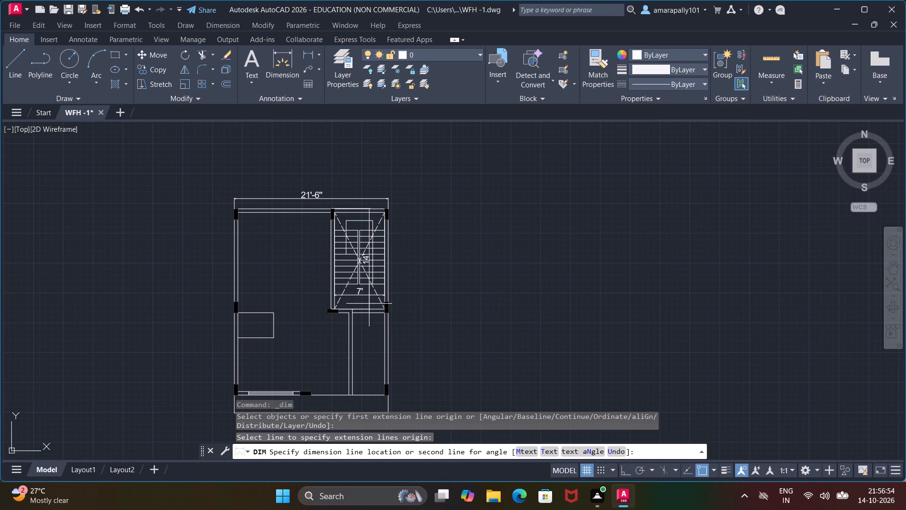
pyautogui.click(369, 304)
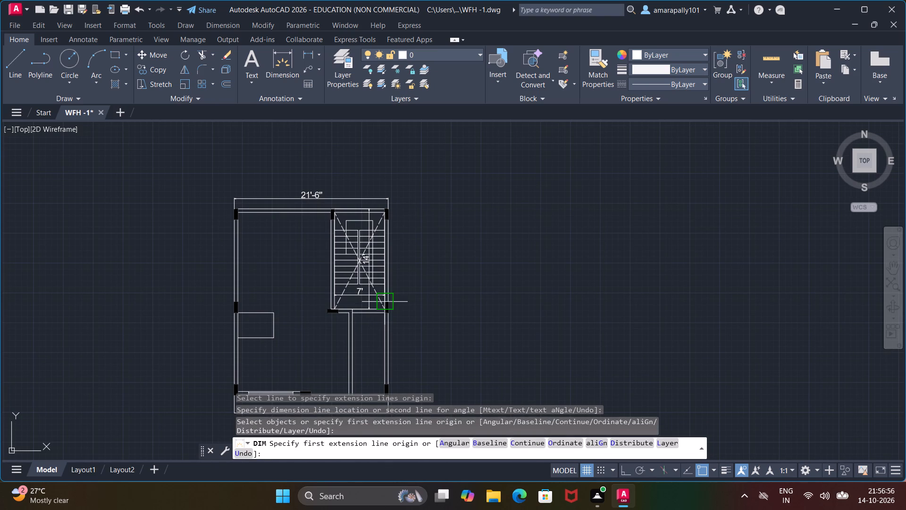
# Shorten the plan's left outer wall line by stretching its lower end up to the bottom outer corner of the lower-left column.
pyautogui.scroll(3, 377, 261)
pyautogui.scroll(-4, 391, 268)
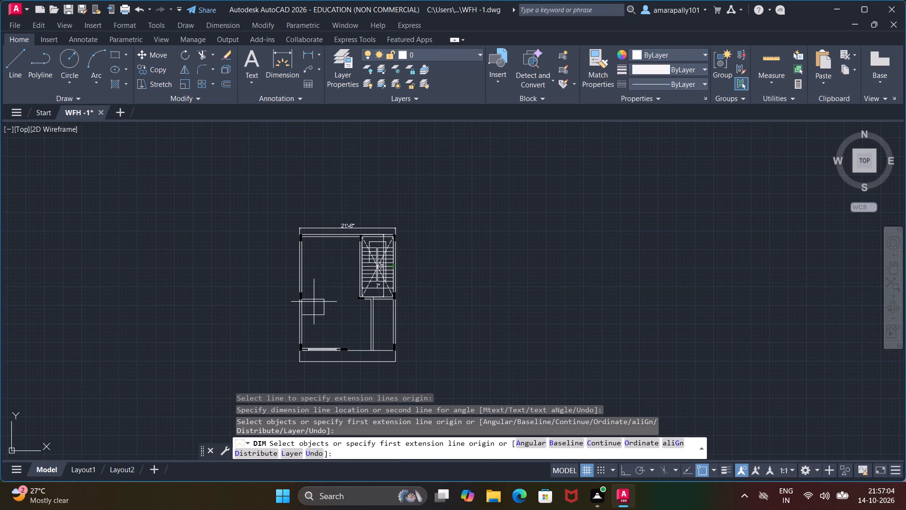
pyautogui.scroll(3, 290, 281)
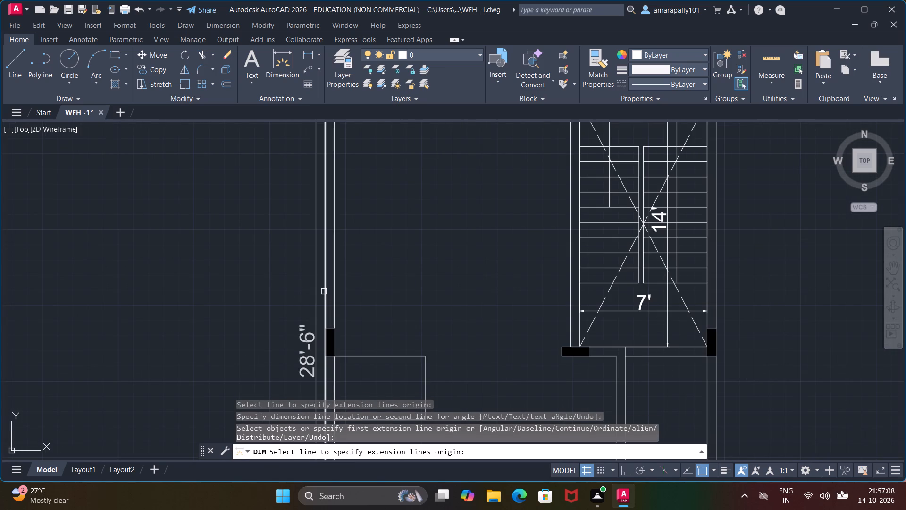
pyautogui.scroll(-3, 322, 291)
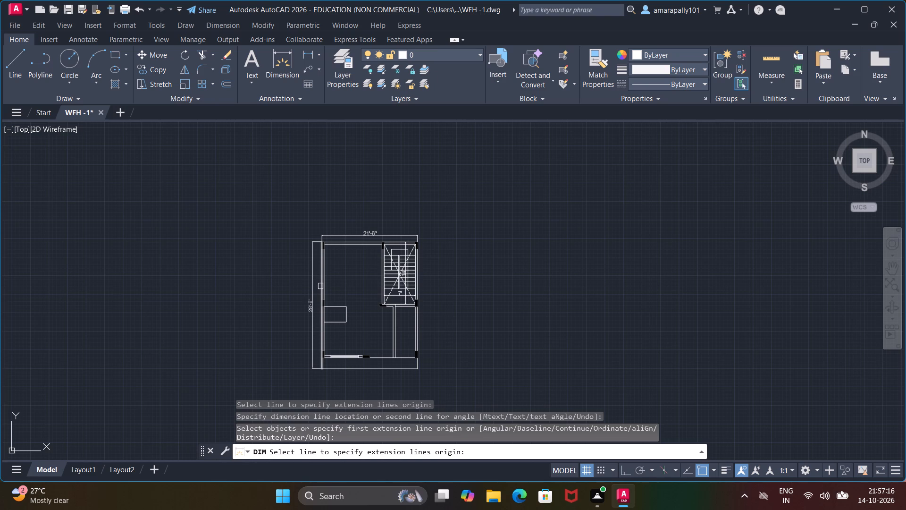
pyautogui.scroll(2, 320, 288)
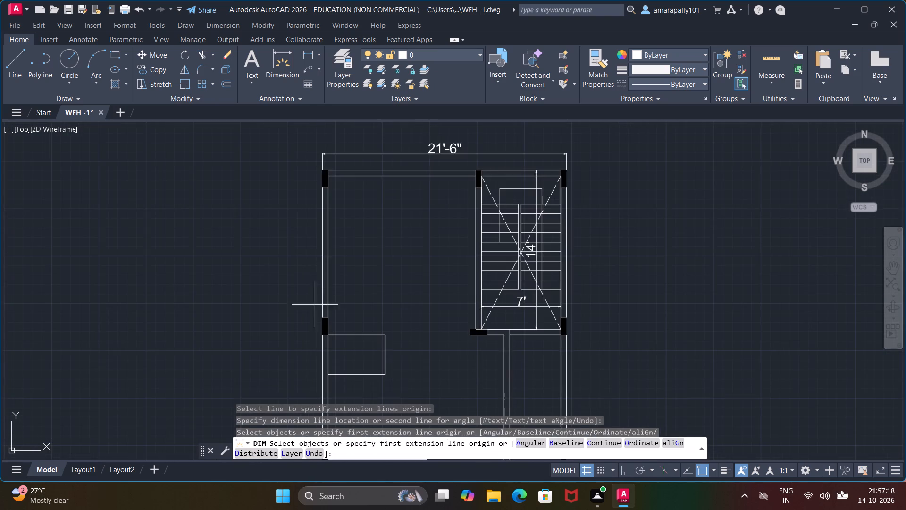
pyautogui.scroll(2, 305, 365)
pyautogui.scroll(-2, 305, 365)
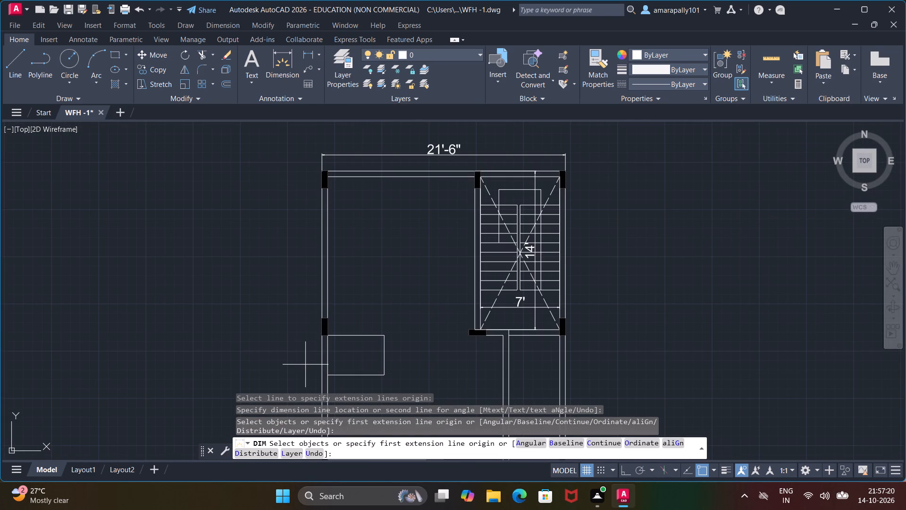
pyautogui.scroll(-2, 305, 365)
pyautogui.moveTo(294, 360); pyautogui.dragTo(264, 255, button='middle')
pyautogui.scroll(4, 274, 293)
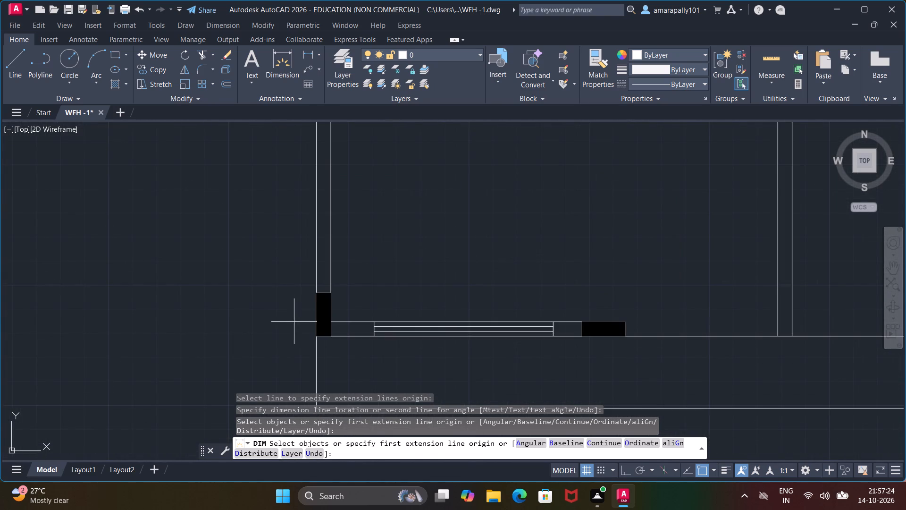
pyautogui.scroll(3, 284, 342)
pyautogui.moveTo(352, 350); pyautogui.dragTo(345, 284, button='middle')
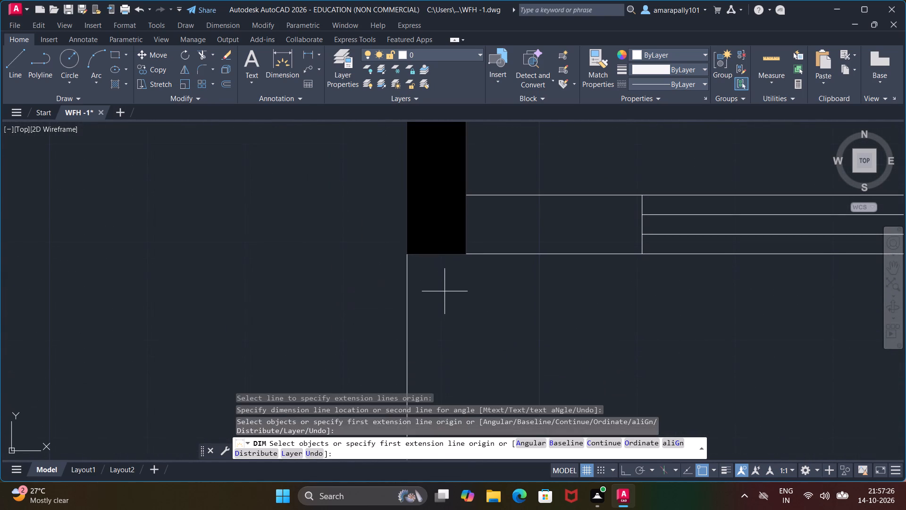
pyautogui.press('Escape')
pyautogui.press('Escape')
pyautogui.press('Escape')
pyautogui.press('Escape')
pyautogui.click(406, 277)
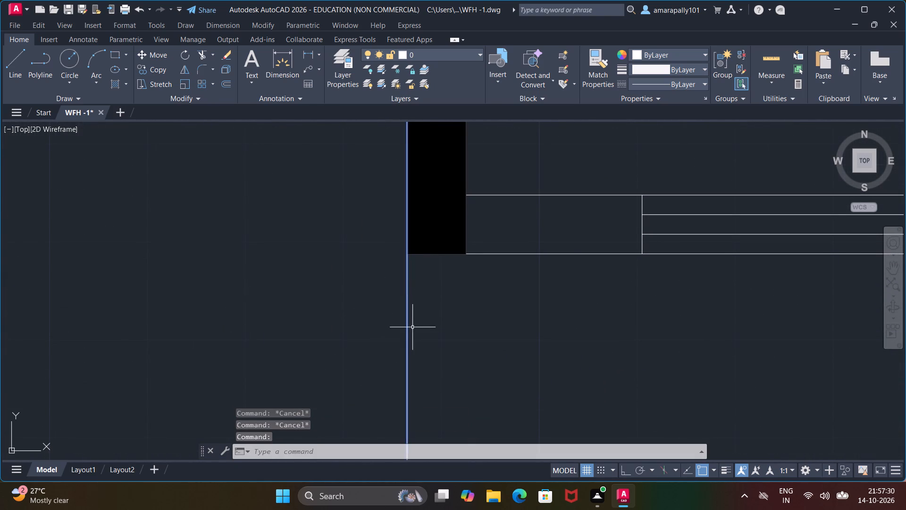
pyautogui.scroll(-4, 411, 328)
pyautogui.moveTo(431, 345); pyautogui.dragTo(411, 280, button='middle')
pyautogui.click(393, 296)
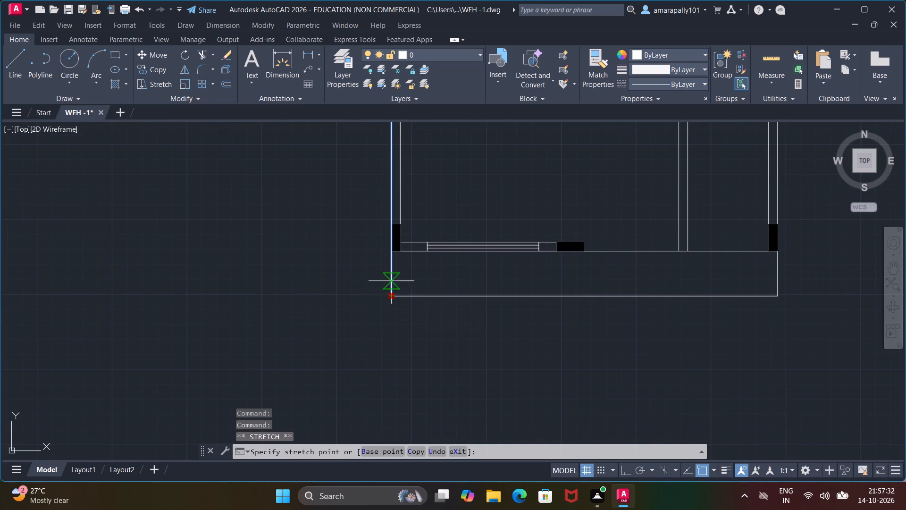
pyautogui.click(390, 251)
pyautogui.press('Escape')
pyautogui.press('Escape')
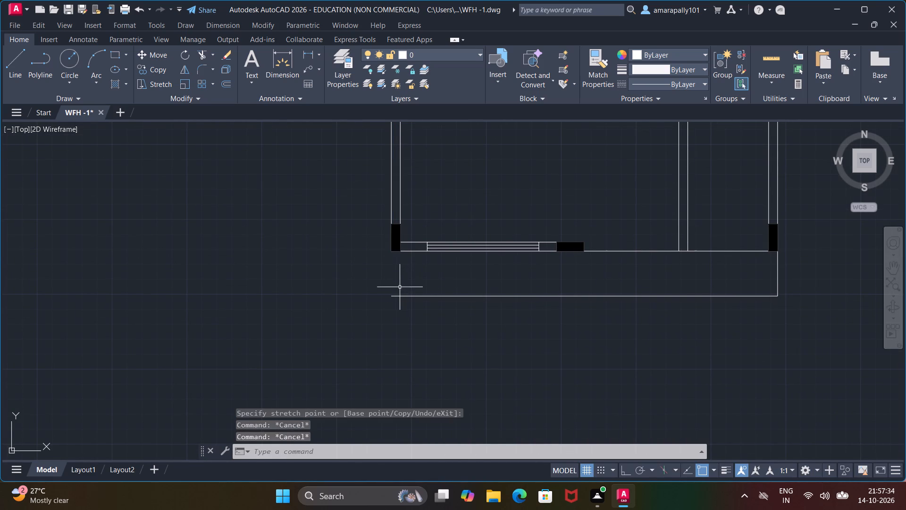
# Draw a separate line closing the left end of the front strip, from its lower-left corner up to the column's bottom corner.
pyautogui.press('l')
pyautogui.press('Return')
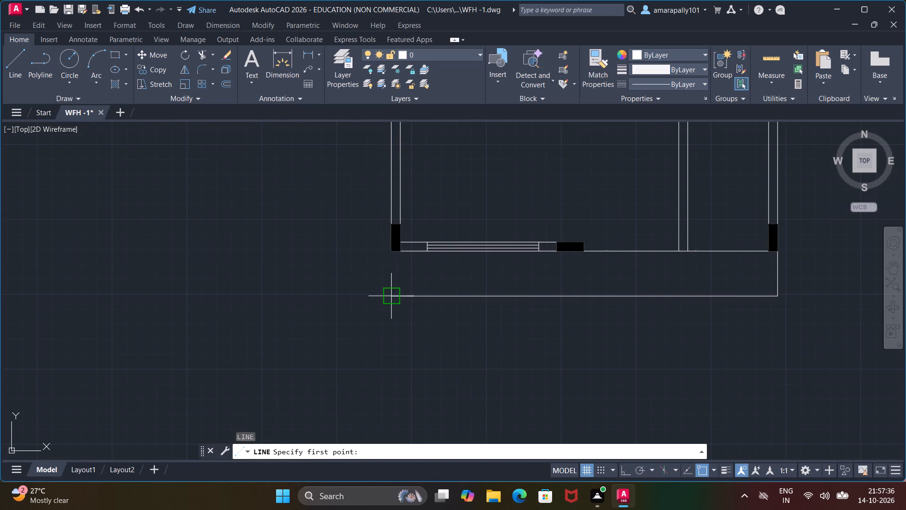
pyautogui.click(393, 298)
pyautogui.click(390, 254)
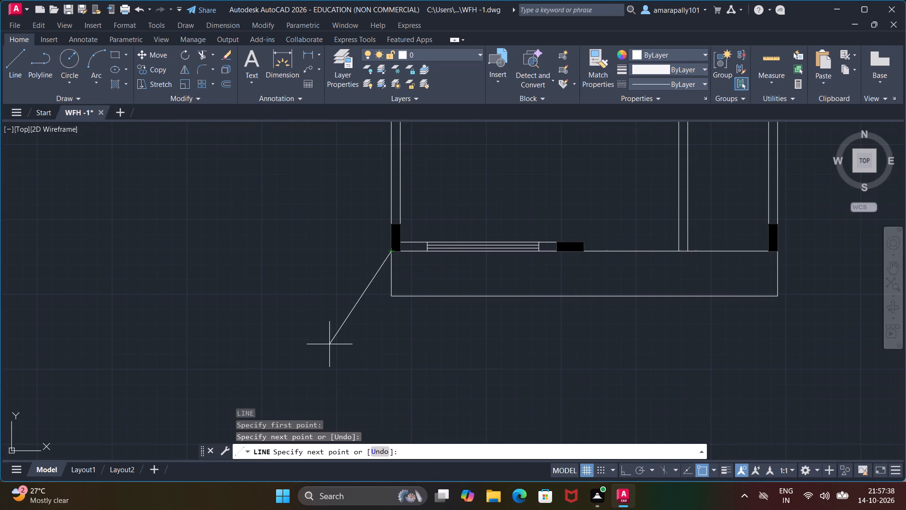
pyautogui.press('Escape')
pyautogui.press('Escape')
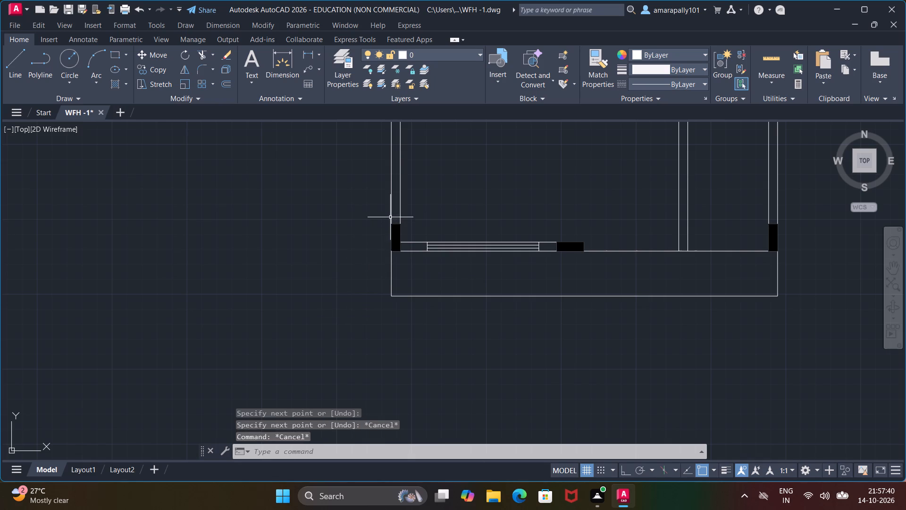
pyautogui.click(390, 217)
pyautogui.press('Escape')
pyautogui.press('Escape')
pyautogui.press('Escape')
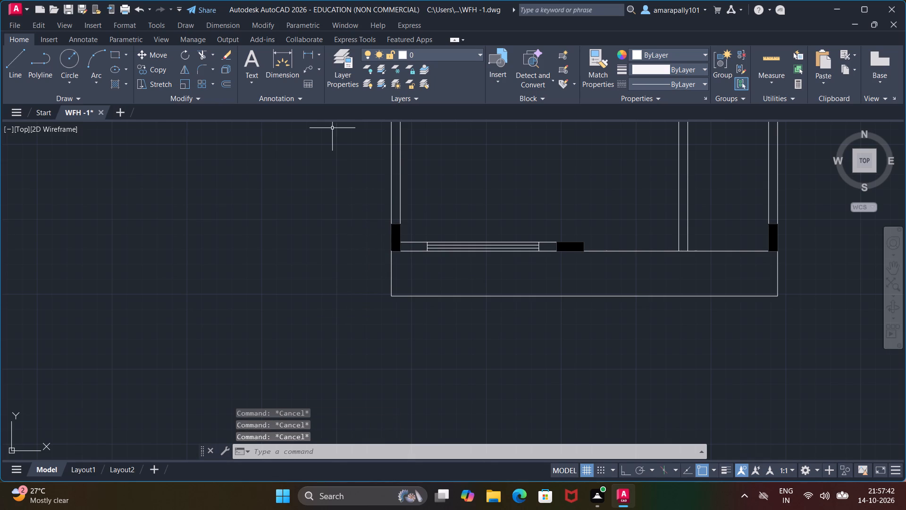
# Dimension the length of the plan's left outer wall line, placing the vertical dimension just outside the wall.
pyautogui.click(285, 55)
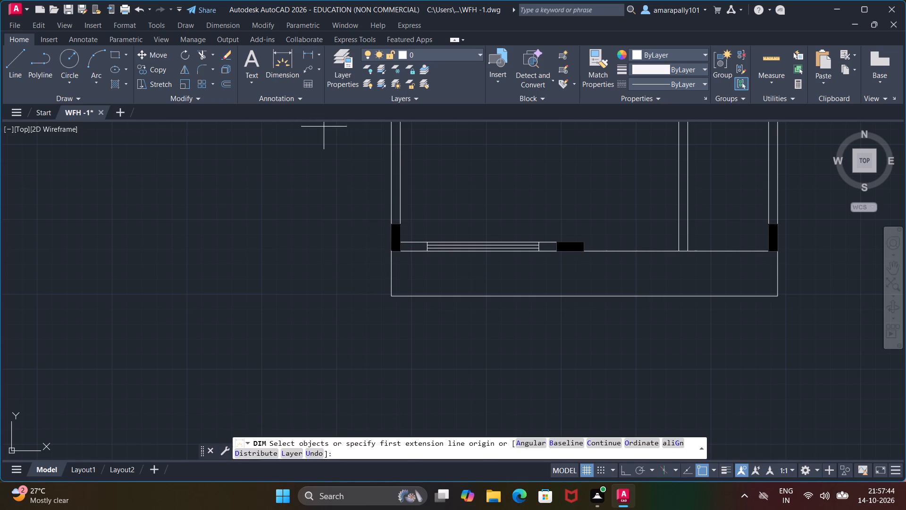
pyautogui.click(389, 183)
pyautogui.scroll(-4, 314, 204)
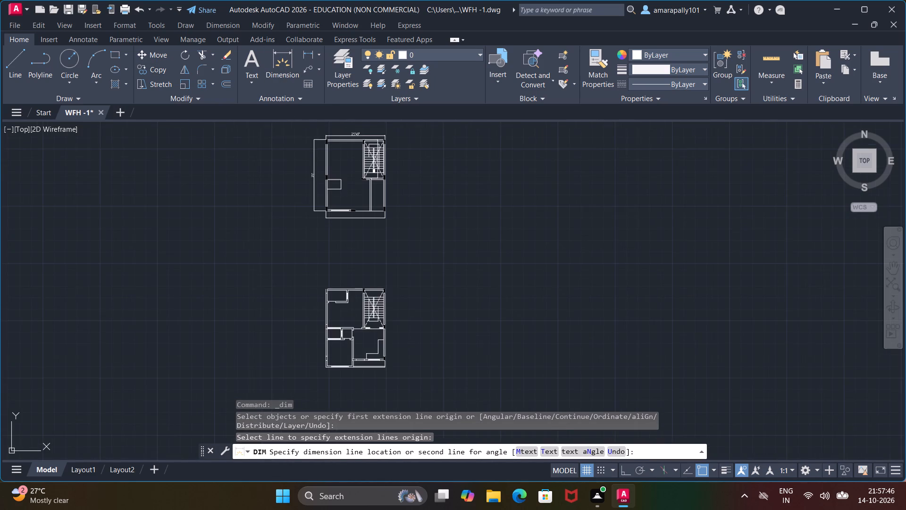
pyautogui.moveTo(314, 204); pyautogui.dragTo(320, 264, button='middle')
pyautogui.scroll(4, 321, 250)
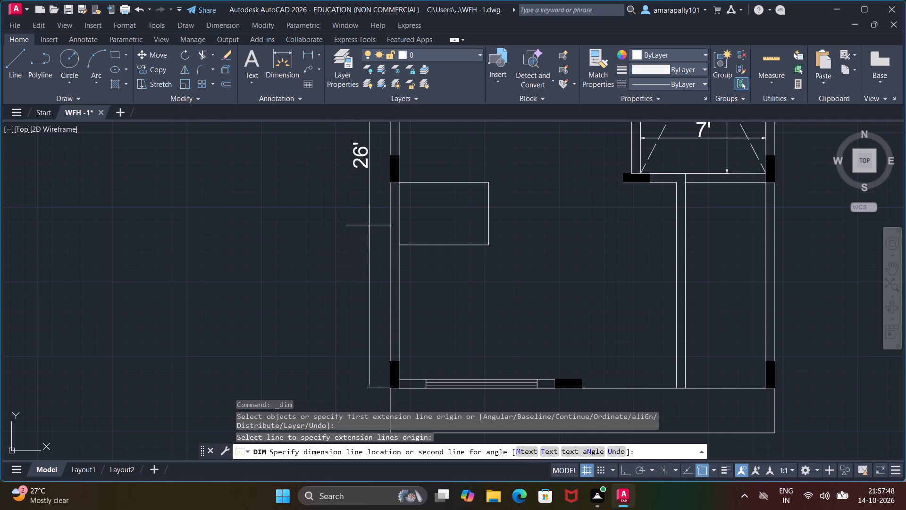
pyautogui.click(366, 224)
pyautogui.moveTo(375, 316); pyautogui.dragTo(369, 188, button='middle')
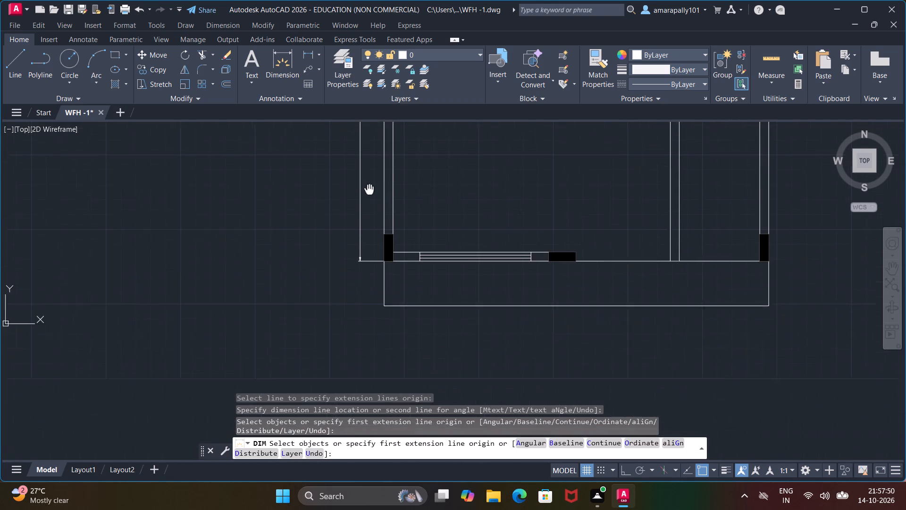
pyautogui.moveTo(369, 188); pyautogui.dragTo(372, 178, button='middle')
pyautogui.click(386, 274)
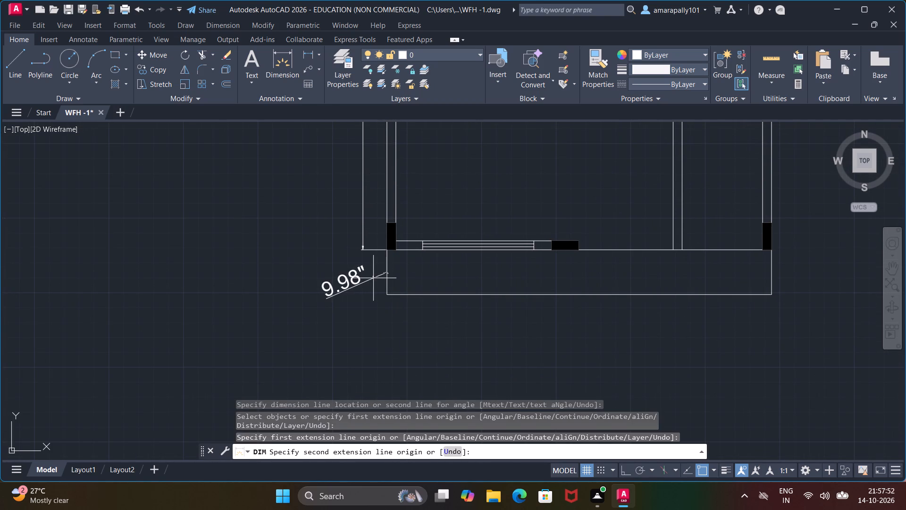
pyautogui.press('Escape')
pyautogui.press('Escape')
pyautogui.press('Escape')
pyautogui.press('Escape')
# Dimension the front strip's left end line, placing the vertical dimension outside the plan in line with the left wall's 26' dimension.
pyautogui.click(278, 65)
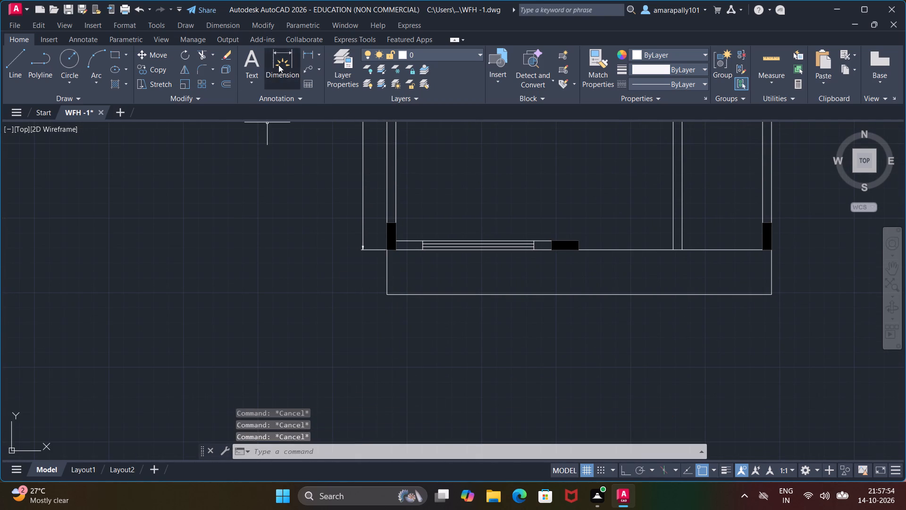
pyautogui.click(388, 280)
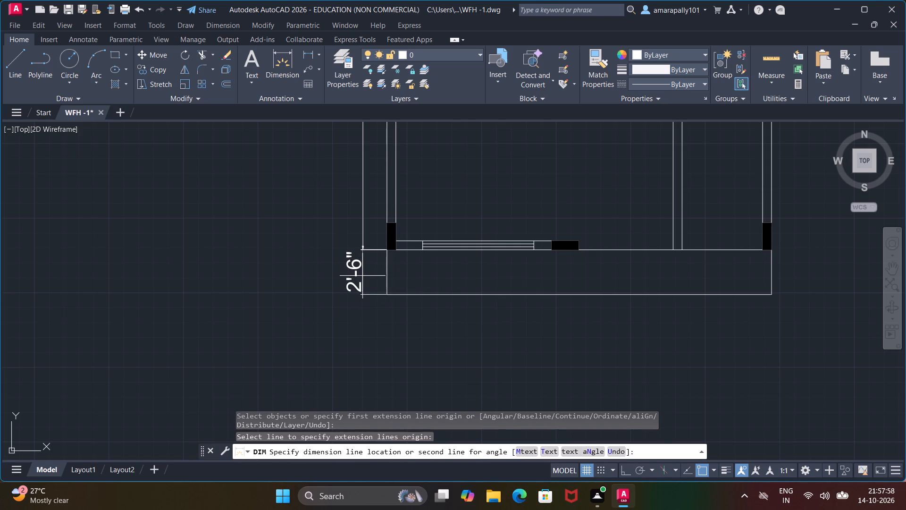
pyautogui.click(363, 276)
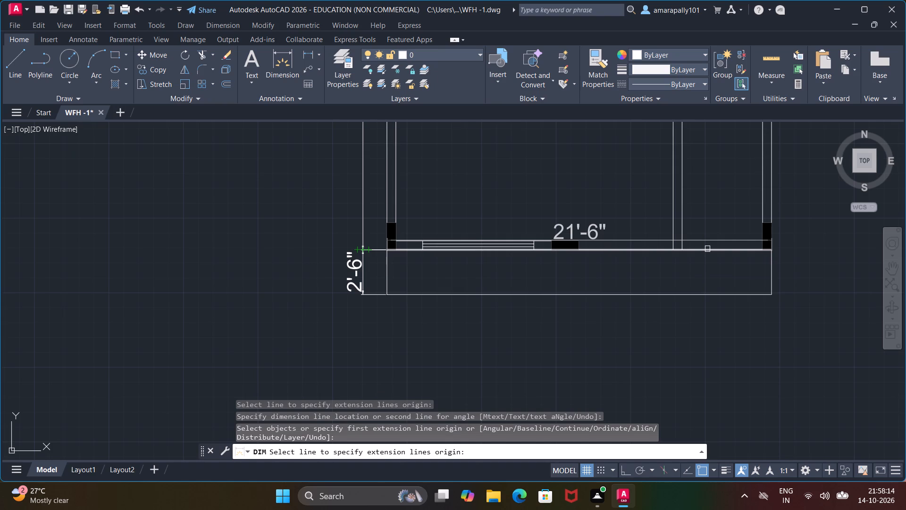
pyautogui.press('Escape')
pyautogui.press('Escape')
pyautogui.press('Escape')
pyautogui.press('Escape')
pyautogui.press('Escape')
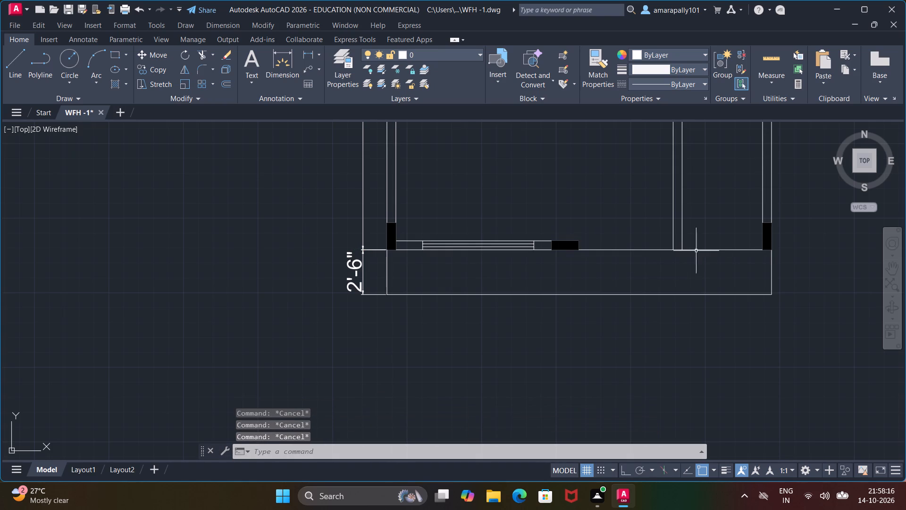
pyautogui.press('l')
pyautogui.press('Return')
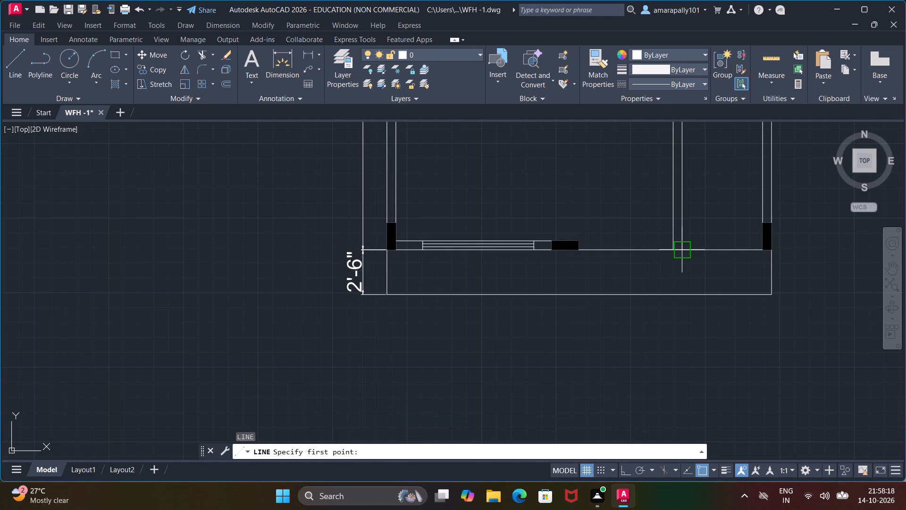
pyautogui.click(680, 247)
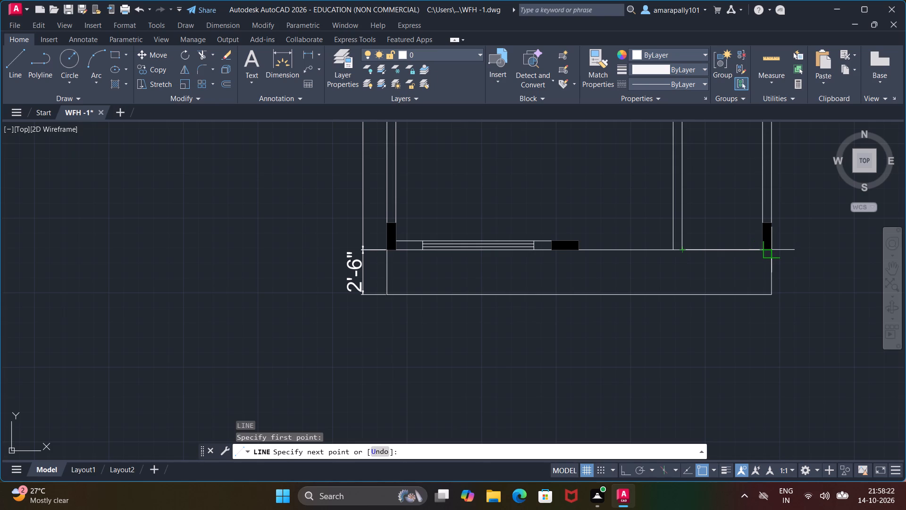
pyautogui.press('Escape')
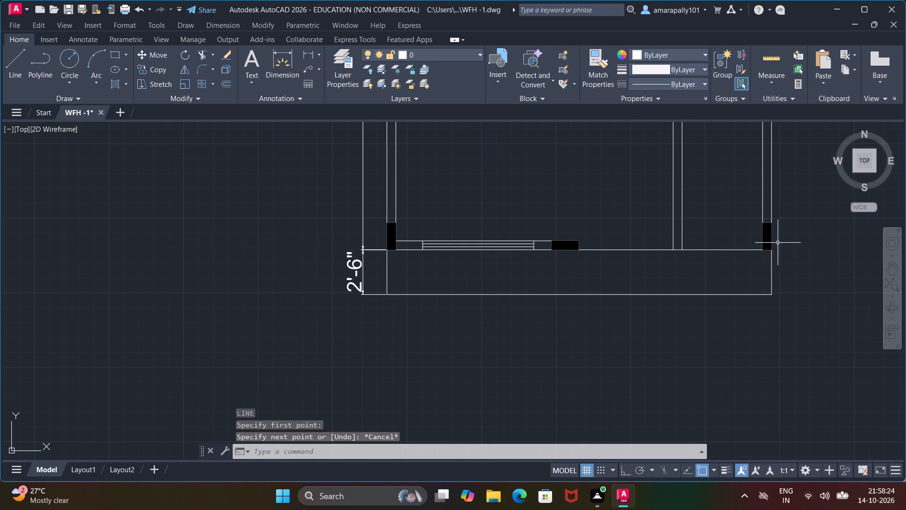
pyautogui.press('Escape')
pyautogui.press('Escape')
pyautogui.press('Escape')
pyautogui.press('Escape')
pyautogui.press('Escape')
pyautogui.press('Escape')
# Draw a separate line along the front wall from the lower-right column's outer bottom corner to the partition's left face.
pyautogui.press('l')
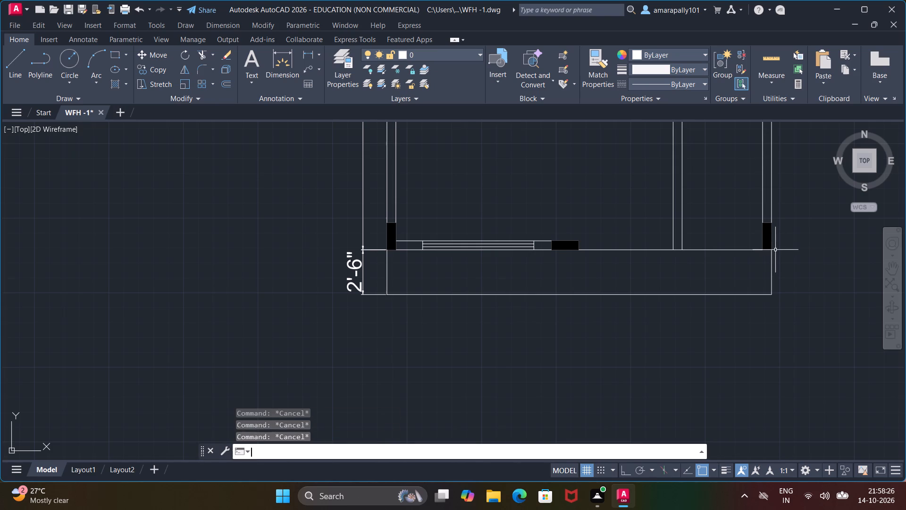
pyautogui.press('Return')
pyautogui.click(774, 252)
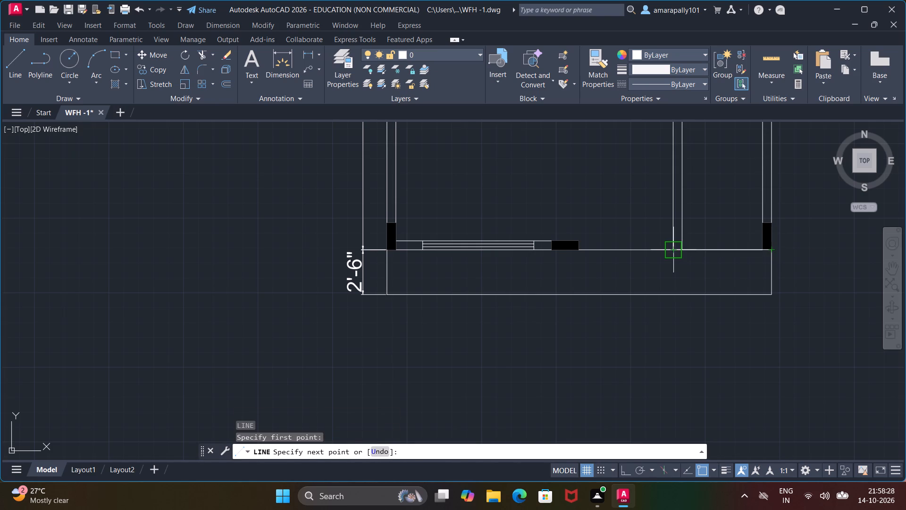
pyautogui.click(669, 251)
pyautogui.press('Escape')
pyautogui.press('Escape')
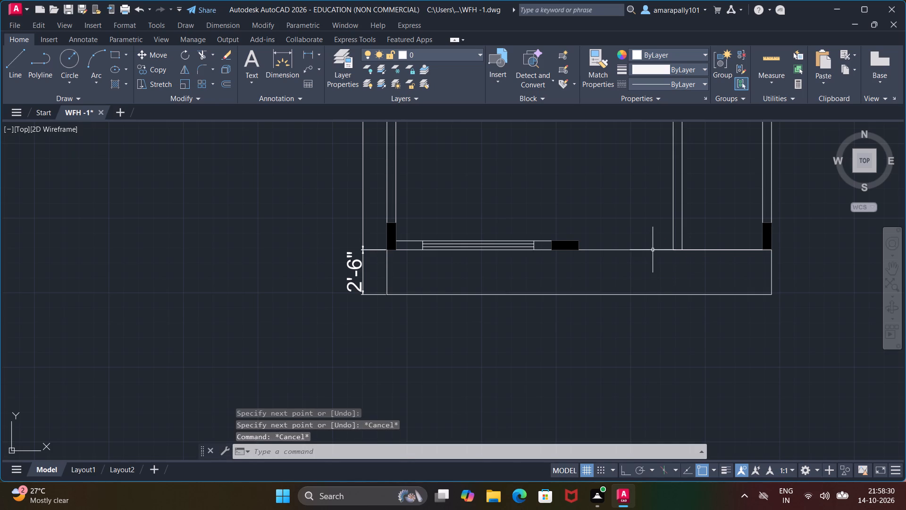
# Shorten the full-width front wall line by stretching its right end back to the bottom of the partition's left face.
pyautogui.click(653, 249)
pyautogui.click(770, 251)
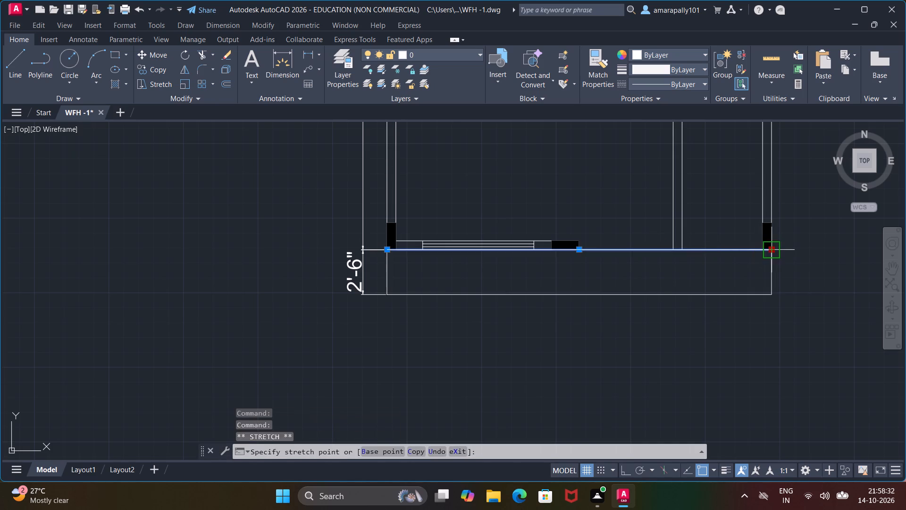
pyautogui.click(671, 247)
pyautogui.press('Escape')
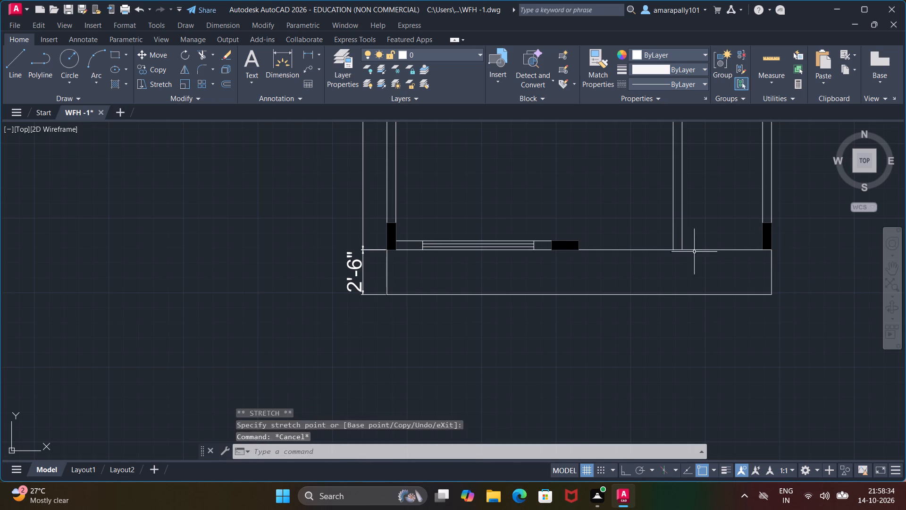
pyautogui.press('Escape')
pyautogui.press('Escape')
pyautogui.press('Escape')
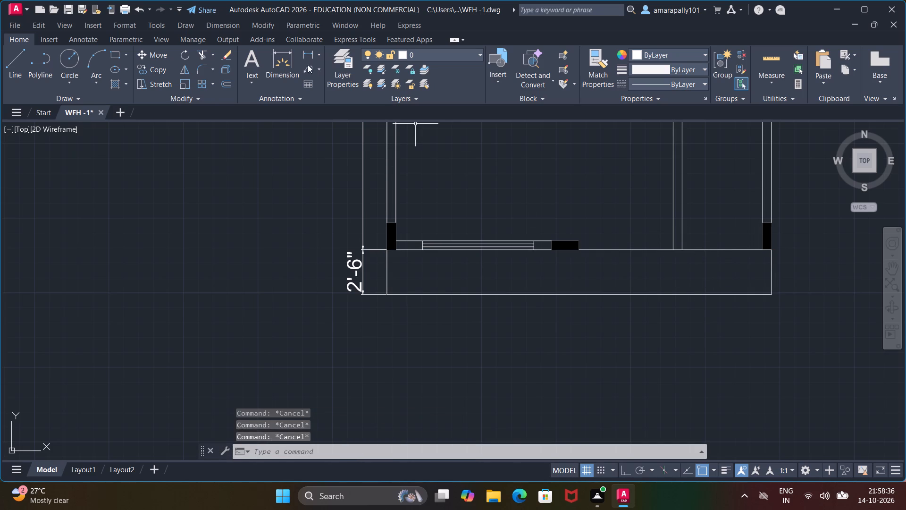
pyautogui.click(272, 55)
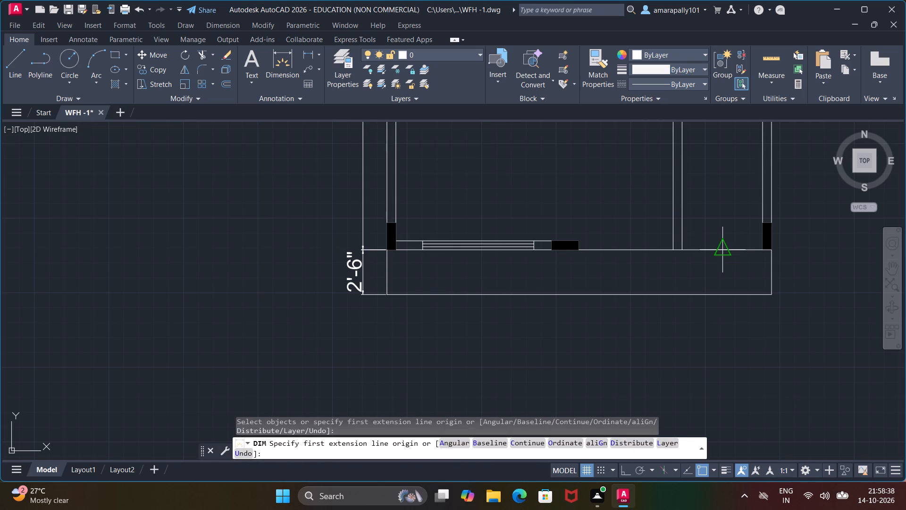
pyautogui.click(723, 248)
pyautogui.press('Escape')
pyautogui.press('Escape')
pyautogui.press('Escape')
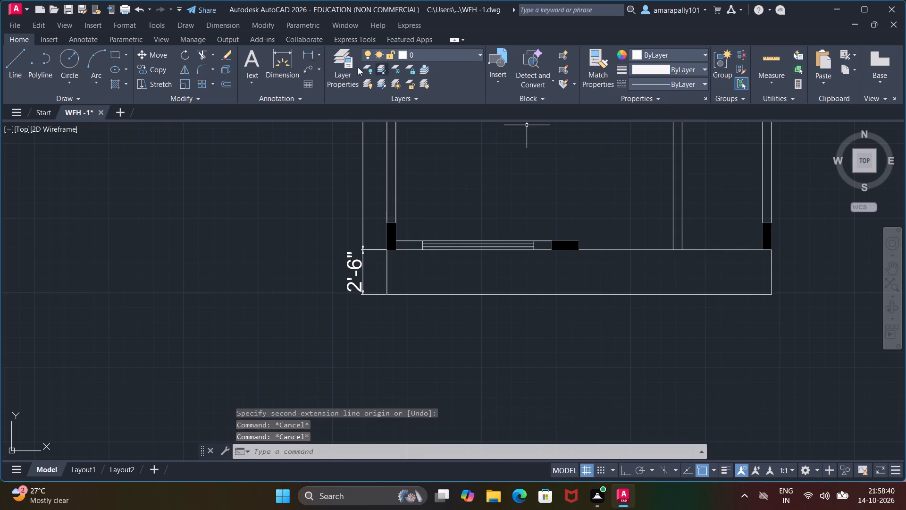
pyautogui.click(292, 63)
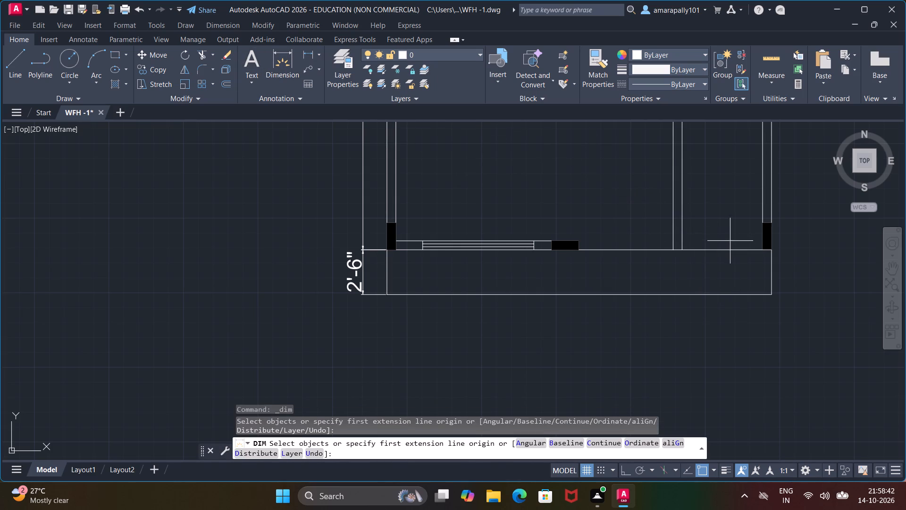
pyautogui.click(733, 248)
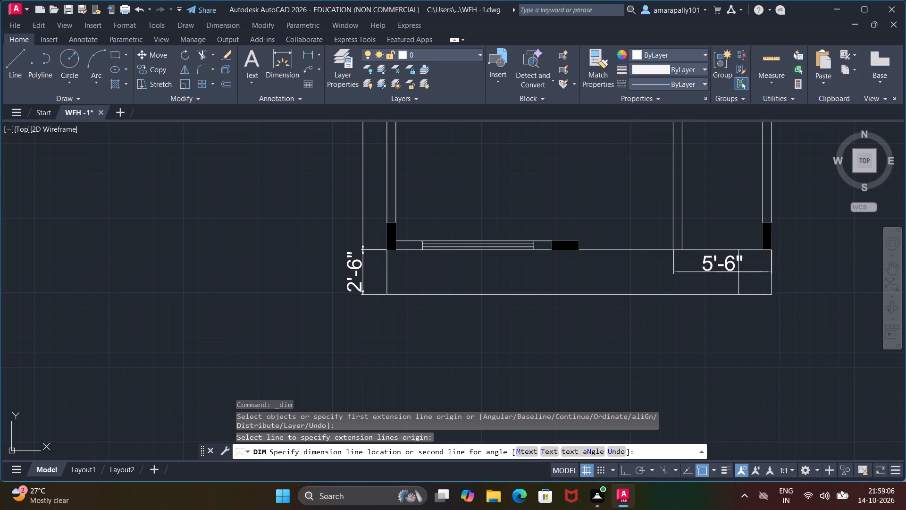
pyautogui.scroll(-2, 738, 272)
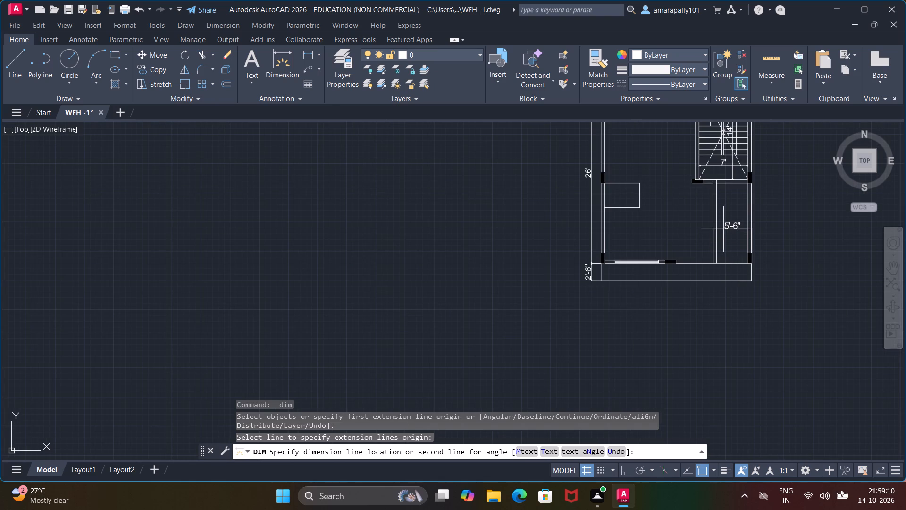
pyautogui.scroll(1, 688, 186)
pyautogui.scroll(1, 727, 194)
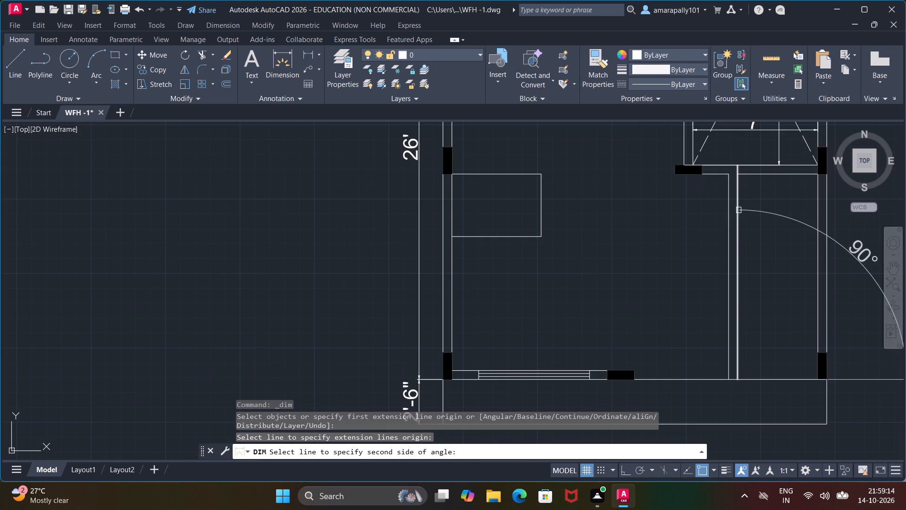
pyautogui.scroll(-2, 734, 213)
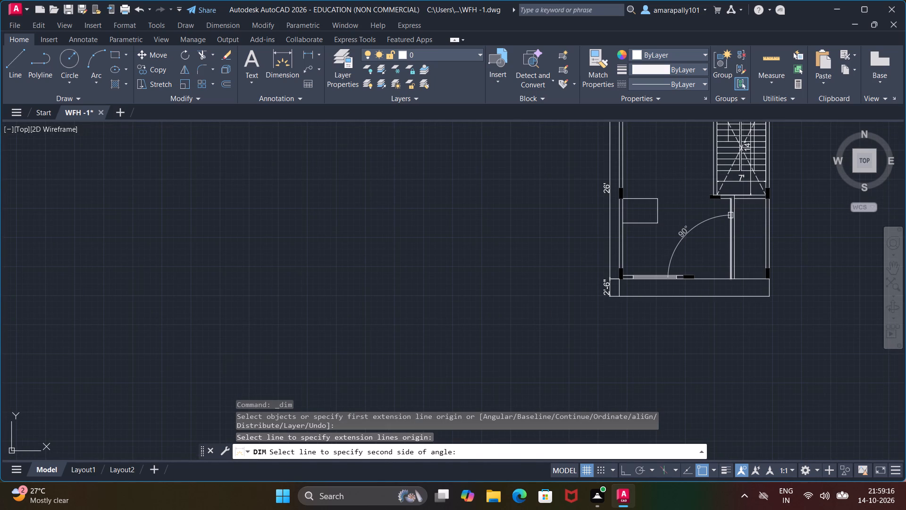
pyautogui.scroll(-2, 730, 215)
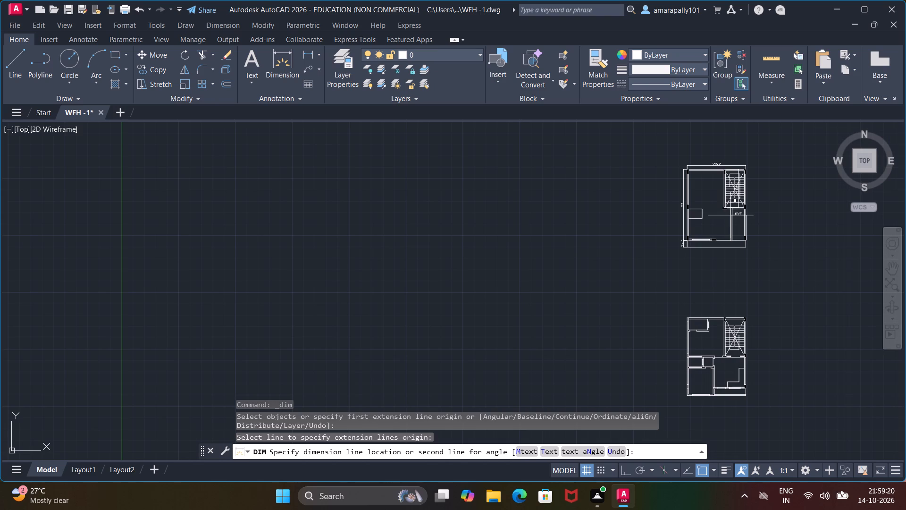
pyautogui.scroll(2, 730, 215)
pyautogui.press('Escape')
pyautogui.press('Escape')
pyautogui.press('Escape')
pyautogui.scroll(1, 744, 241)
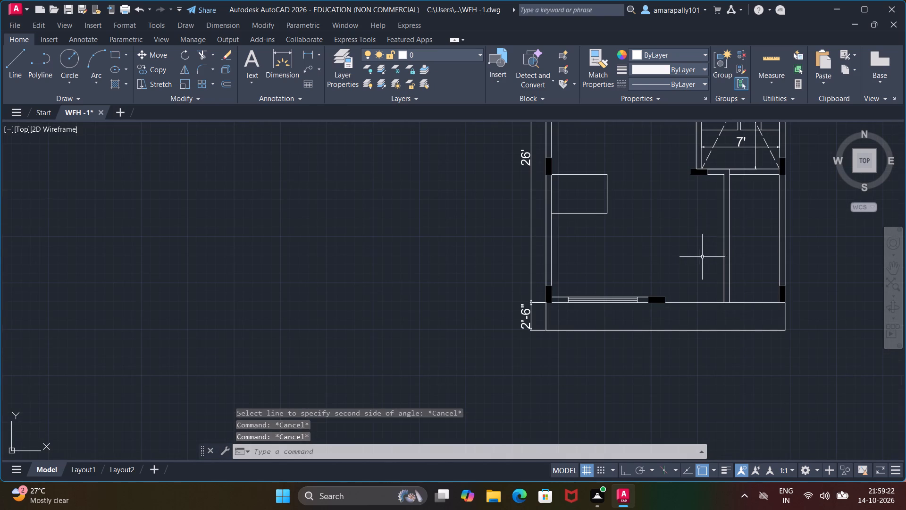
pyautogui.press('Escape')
# Move both lines of the partition wall below the staircase 6" to the right, towards the right outer wall.
pyautogui.click(724, 253)
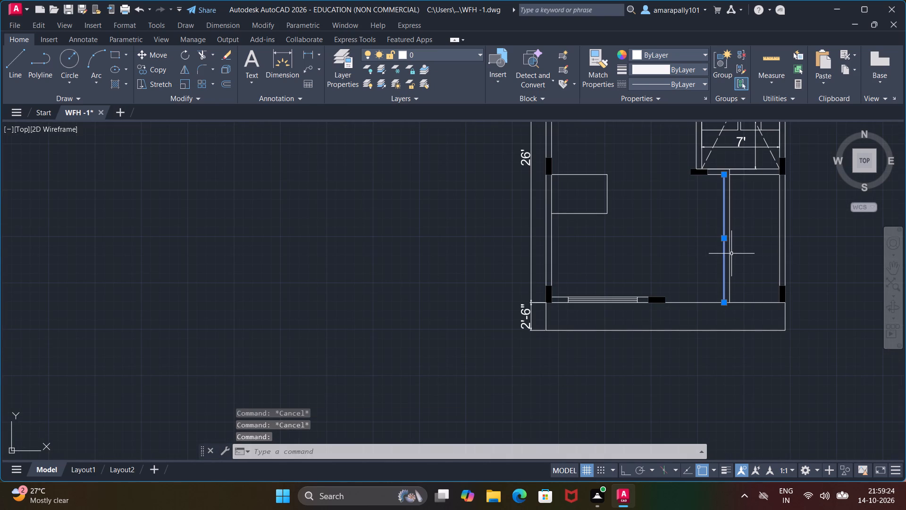
pyautogui.click(730, 255)
pyautogui.rightClick(731, 255)
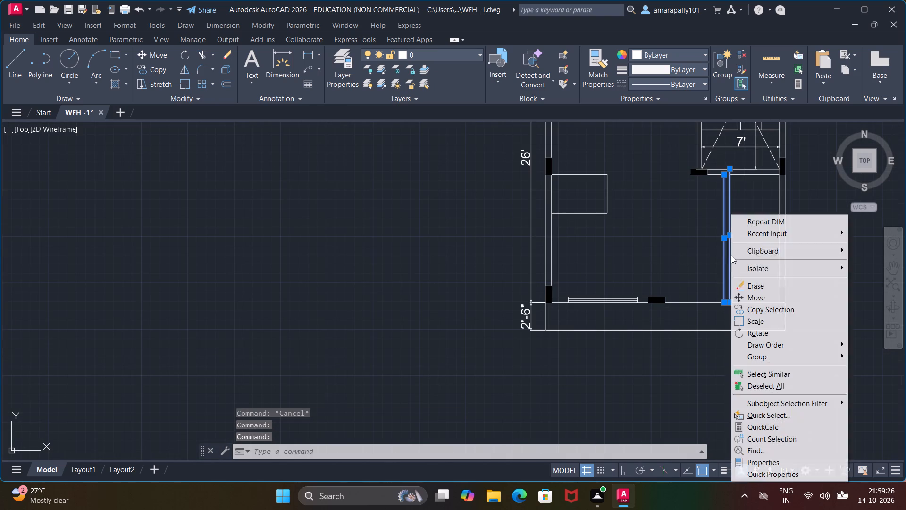
pyautogui.click(753, 299)
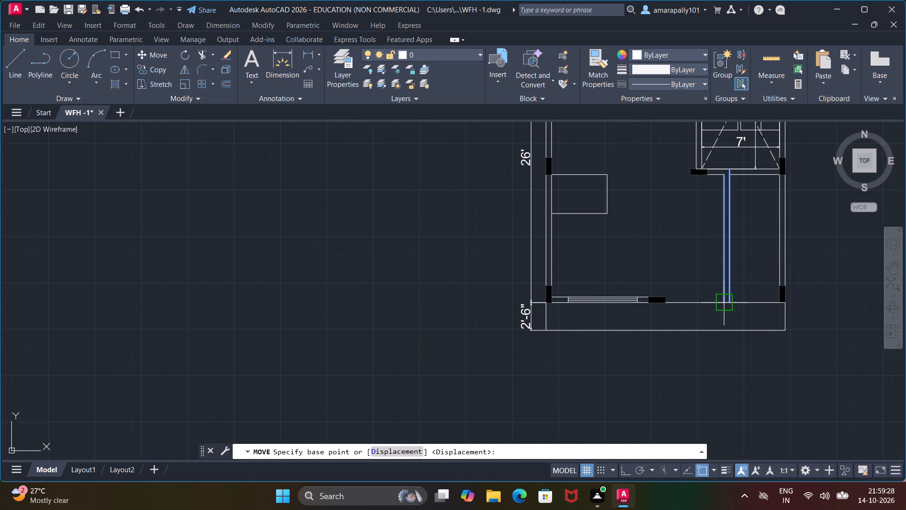
pyautogui.click(722, 300)
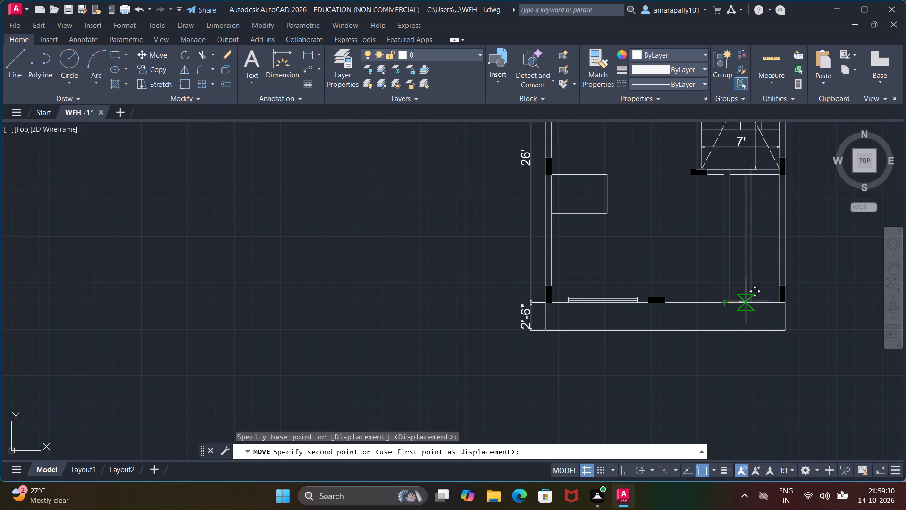
pyautogui.write('6"')
pyautogui.press('Return')
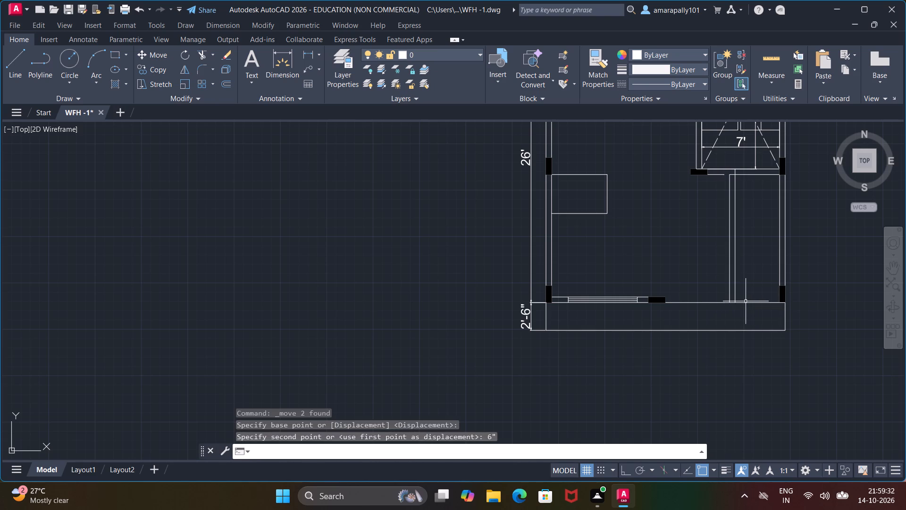
pyautogui.press('Escape')
pyautogui.press('Escape')
pyautogui.press('Escape')
# Extend the wall line beside the column below the staircase by stretching its right end to the moved partition's upper-left corner.
pyautogui.scroll(3, 738, 175)
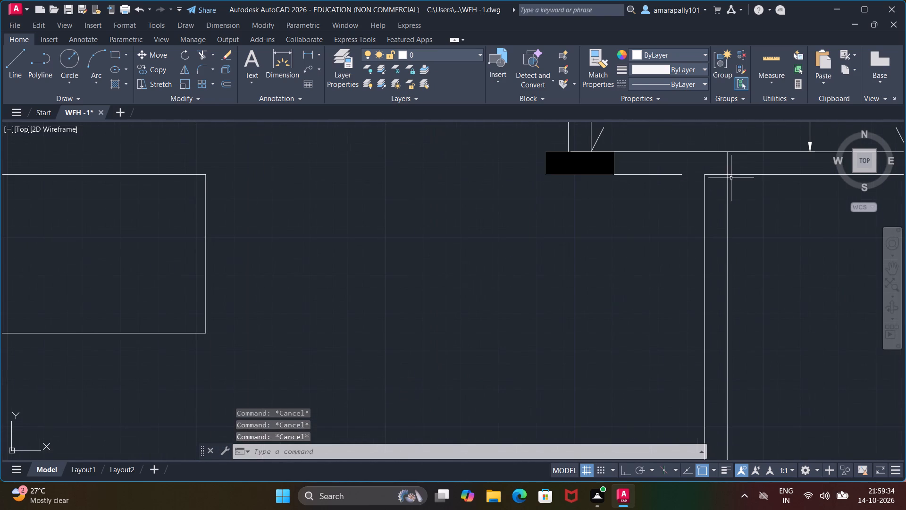
pyautogui.click(679, 173)
pyautogui.click(684, 177)
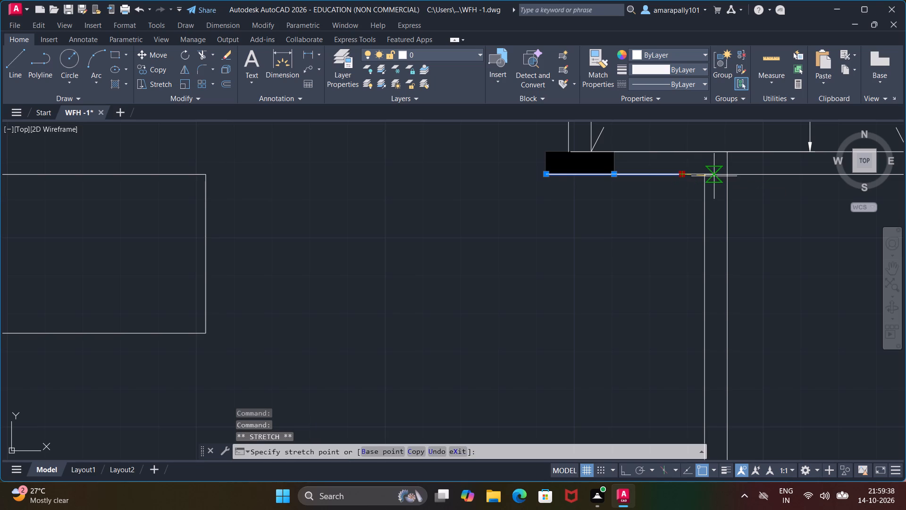
pyautogui.click(706, 178)
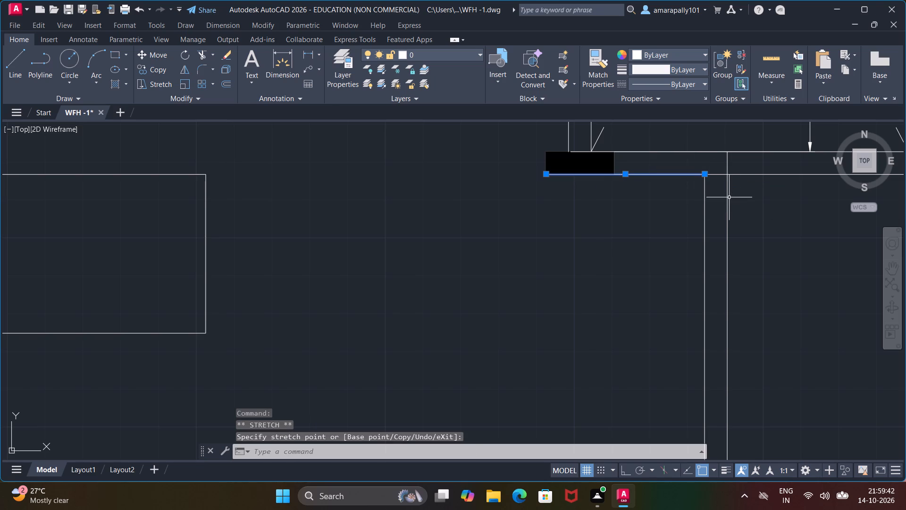
# Trim the short piece of the lower wall line between the two partition faces just below the staircase.
pyautogui.press('Escape')
pyautogui.press('Escape')
pyautogui.write('TR')
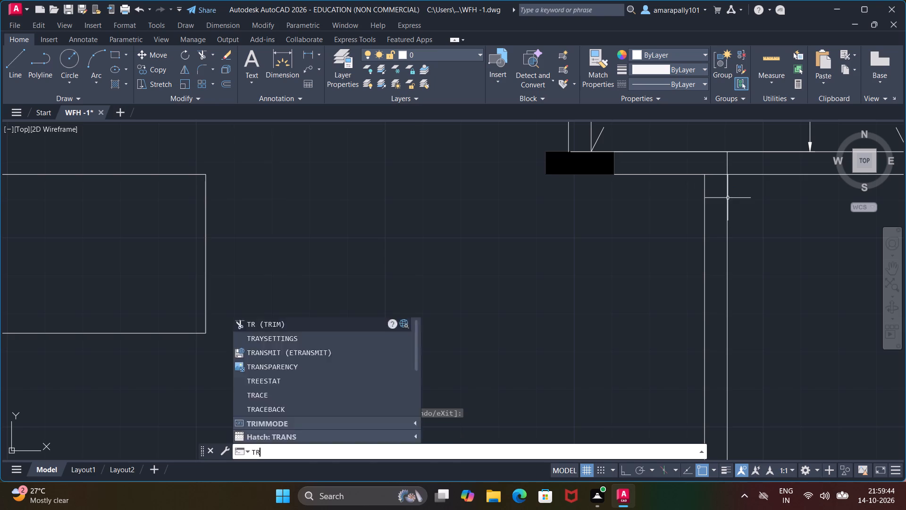
pyautogui.press('Return')
pyautogui.press('Return')
pyautogui.click(719, 174)
pyautogui.scroll(-2, 712, 180)
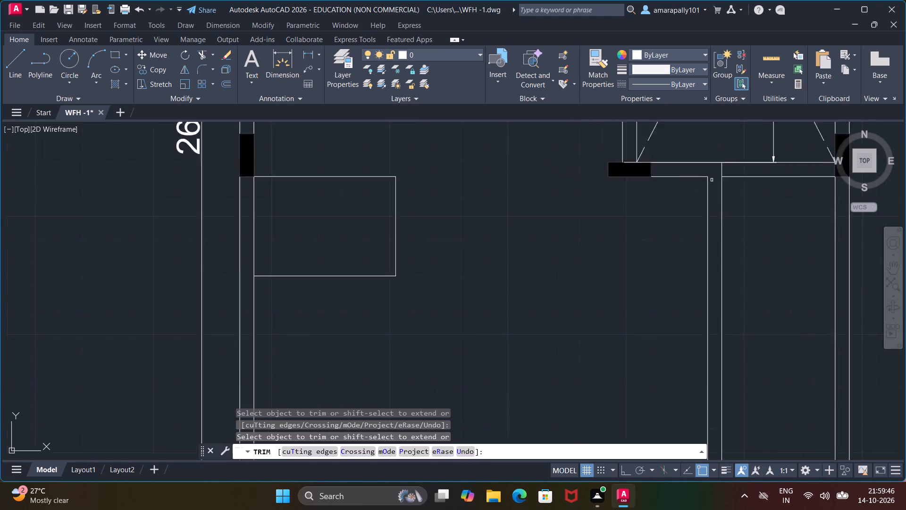
pyautogui.scroll(-2, 712, 180)
pyautogui.press('Escape')
pyautogui.press('Escape')
pyautogui.press('Escape')
pyautogui.press('Escape')
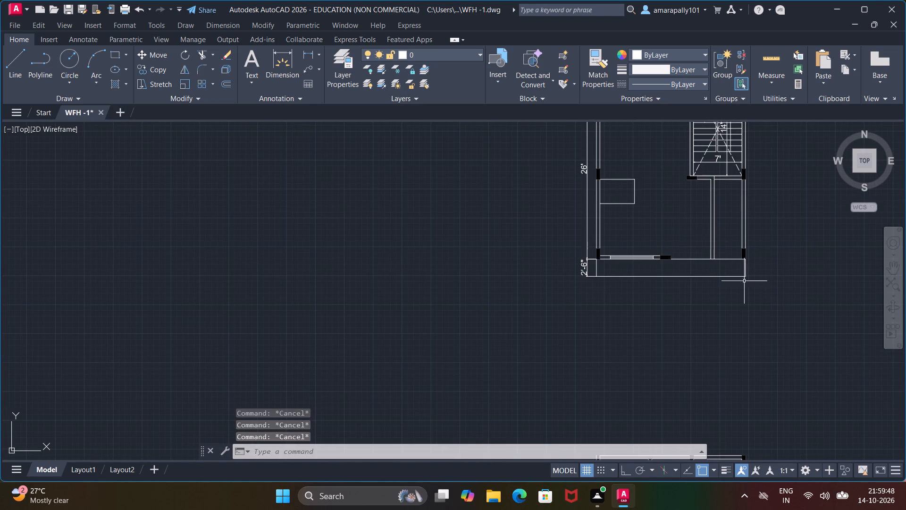
# Shorten the front wall line at the lower-right column by stretching its left end to the bottom of the partition's left face.
pyautogui.scroll(3, 724, 266)
pyautogui.click(677, 236)
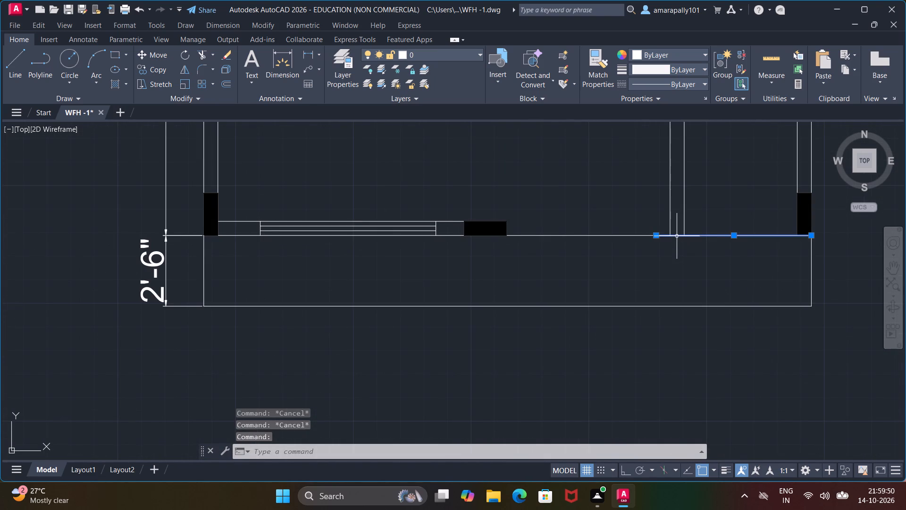
pyautogui.click(656, 235)
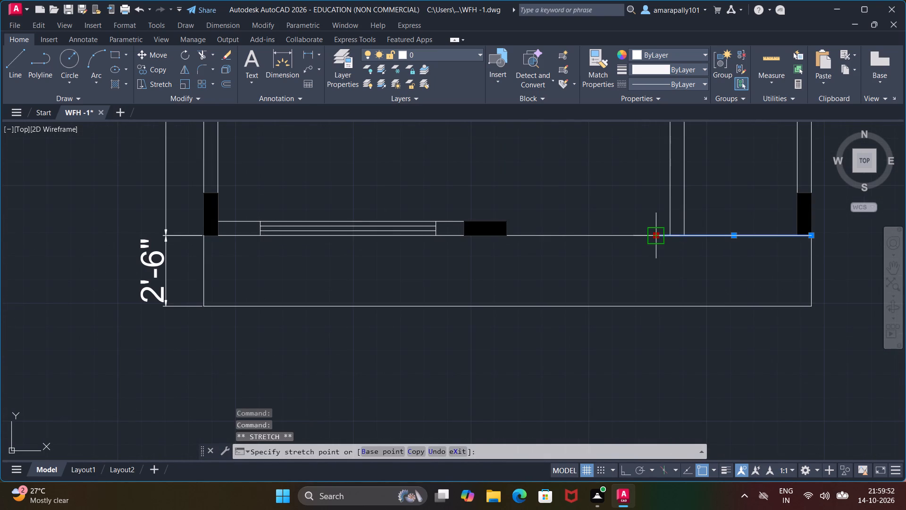
pyautogui.click(671, 234)
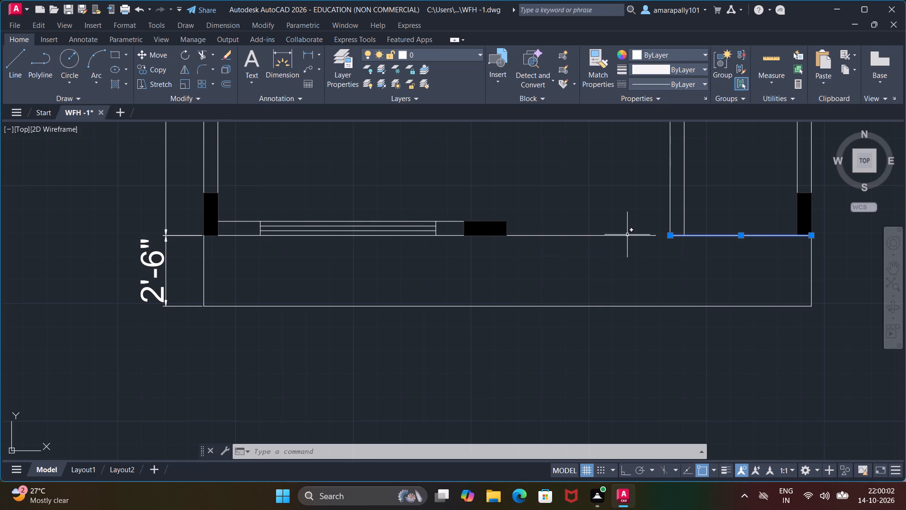
# Extend the long front wall line by stretching its right end to the bottom of the partition's left face.
pyautogui.click(628, 235)
pyautogui.scroll(2, 652, 237)
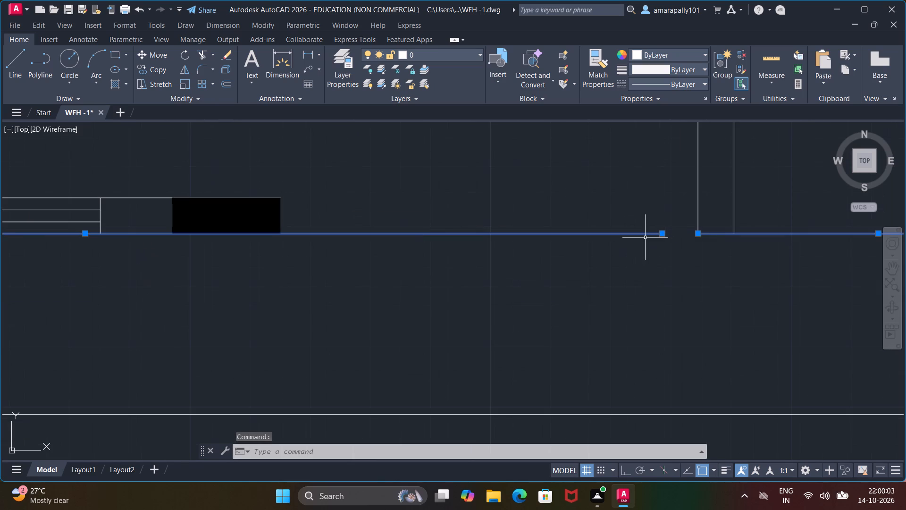
pyautogui.press('Escape')
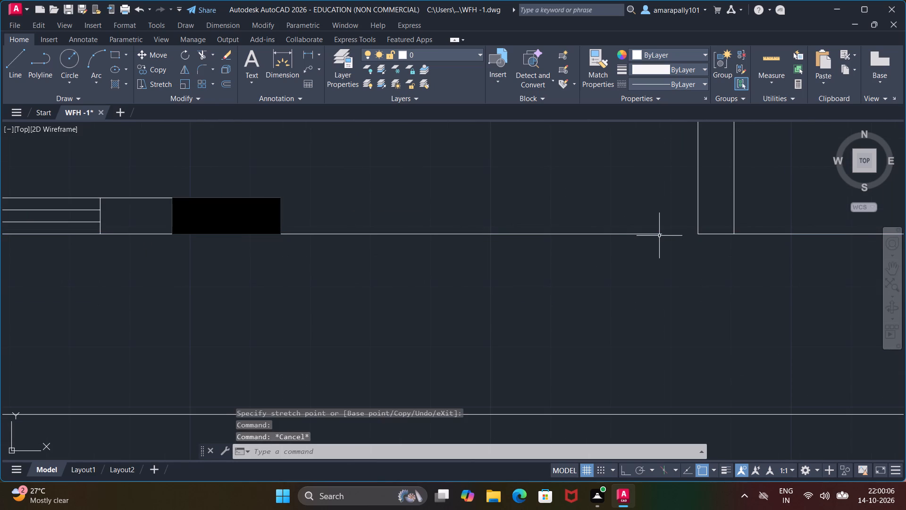
pyautogui.click(659, 236)
pyautogui.click(664, 235)
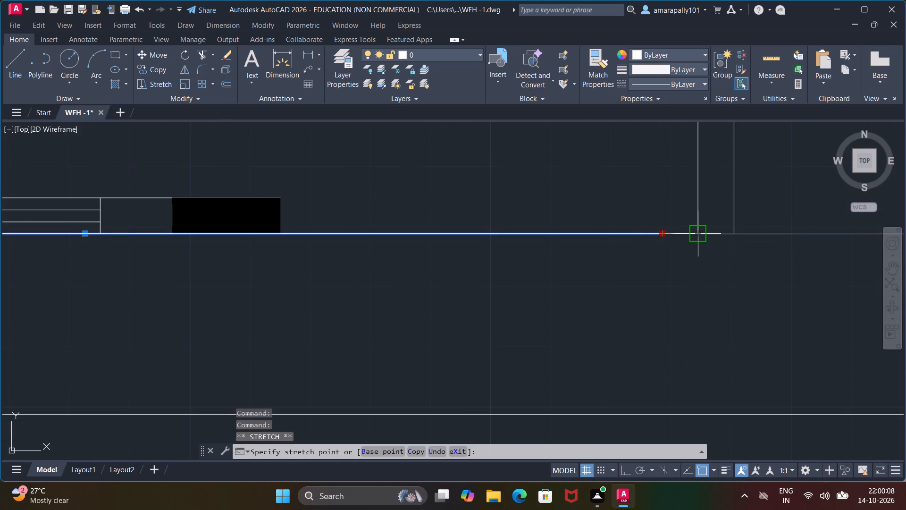
pyautogui.click(696, 235)
pyautogui.press('Escape')
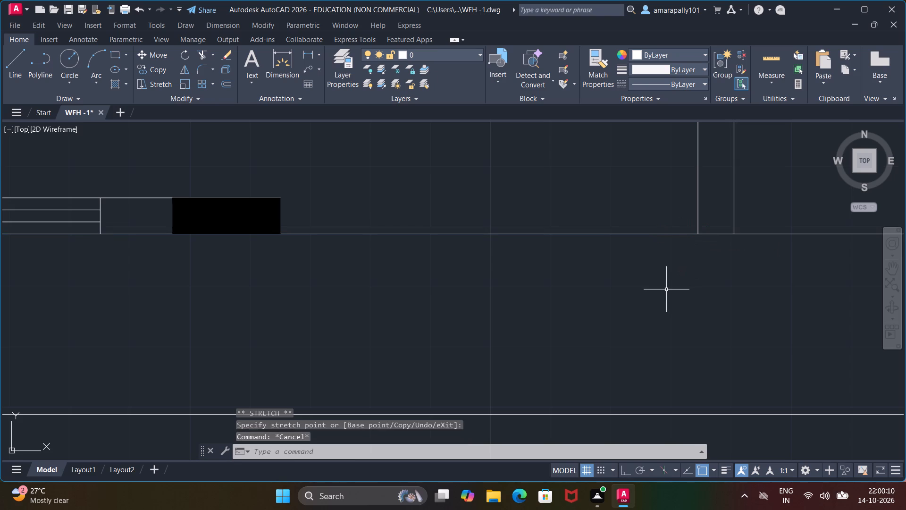
# Dimension the front wall segment from the partition's left face to the right outer corner, placing the dimension inside the front strip.
pyautogui.click(275, 57)
pyautogui.scroll(-4, 564, 368)
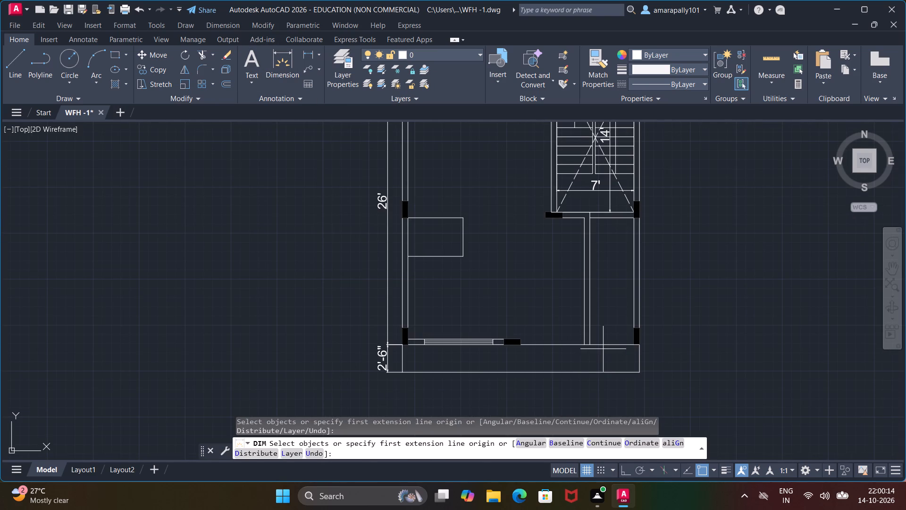
pyautogui.click(604, 343)
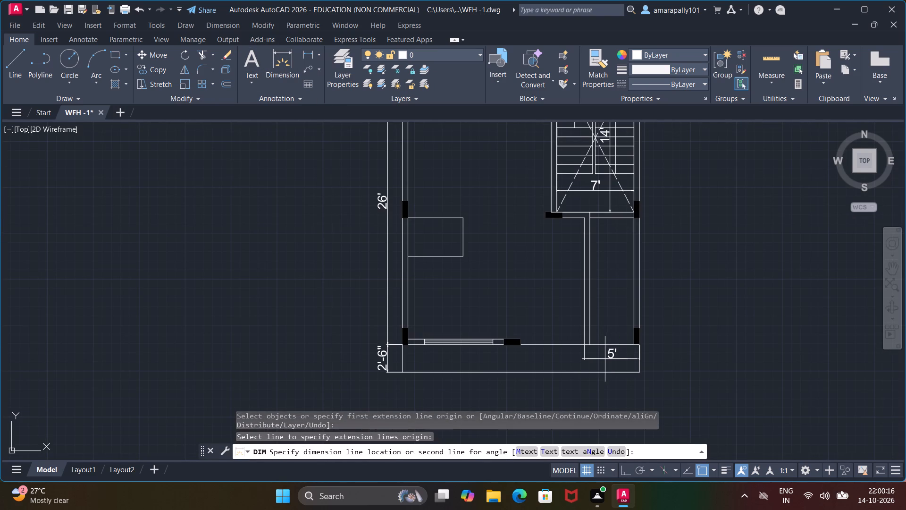
pyautogui.click(606, 358)
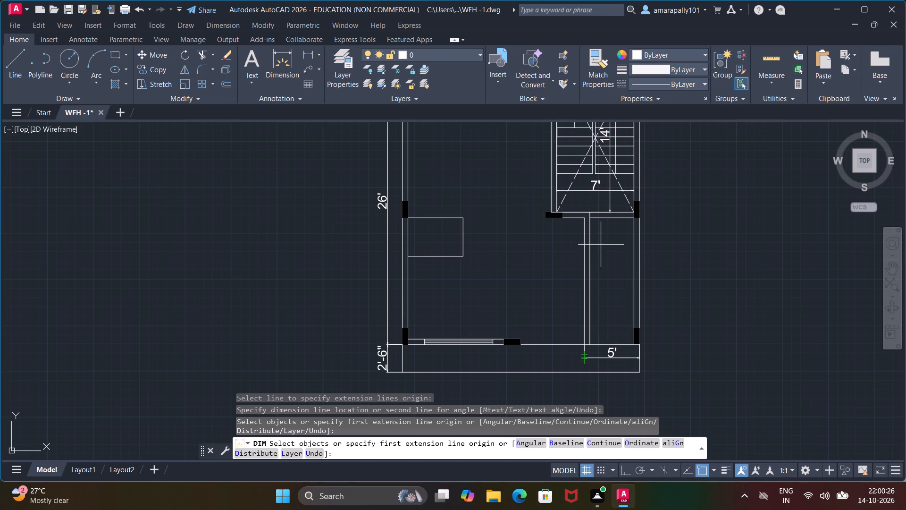
# Dimension the length of the partition's right face, placing the dimension inside the narrow room below the staircase.
pyautogui.moveTo(601, 245); pyautogui.dragTo(586, 331, button='middle')
pyautogui.scroll(2, 587, 317)
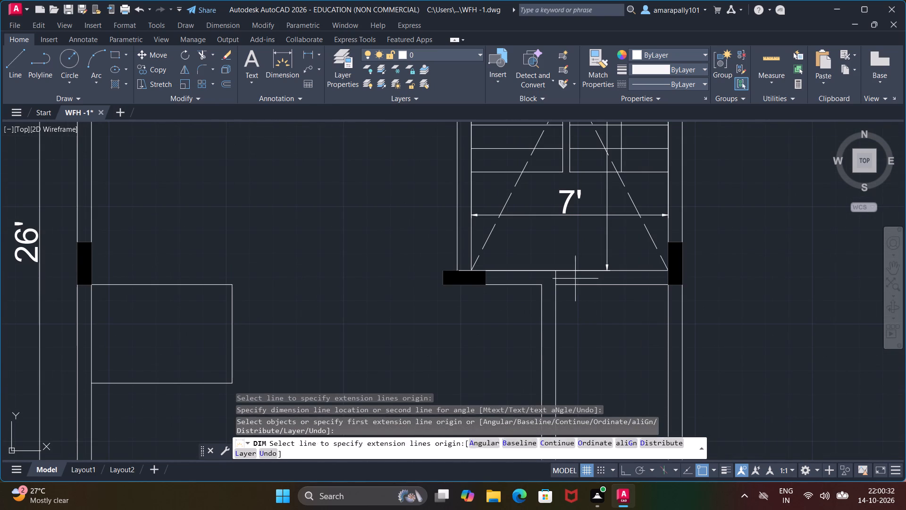
pyautogui.scroll(-3, 492, 327)
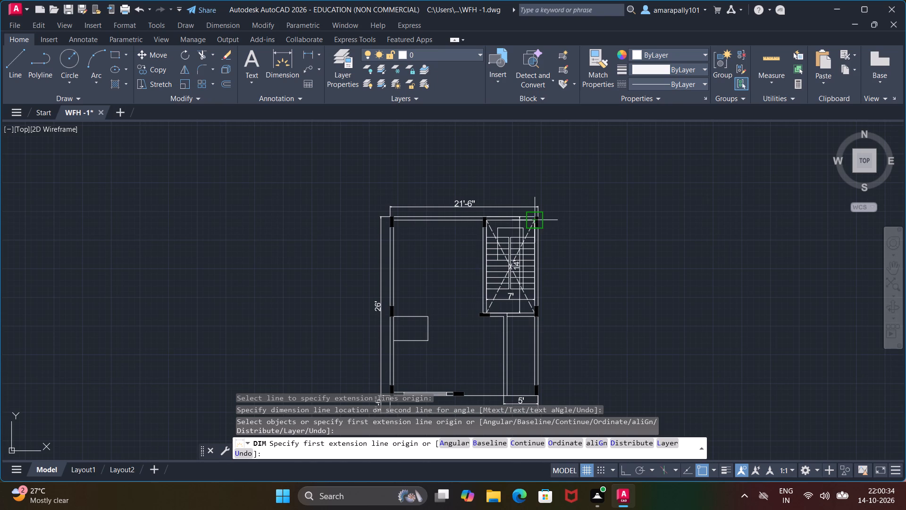
pyautogui.scroll(1, 511, 240)
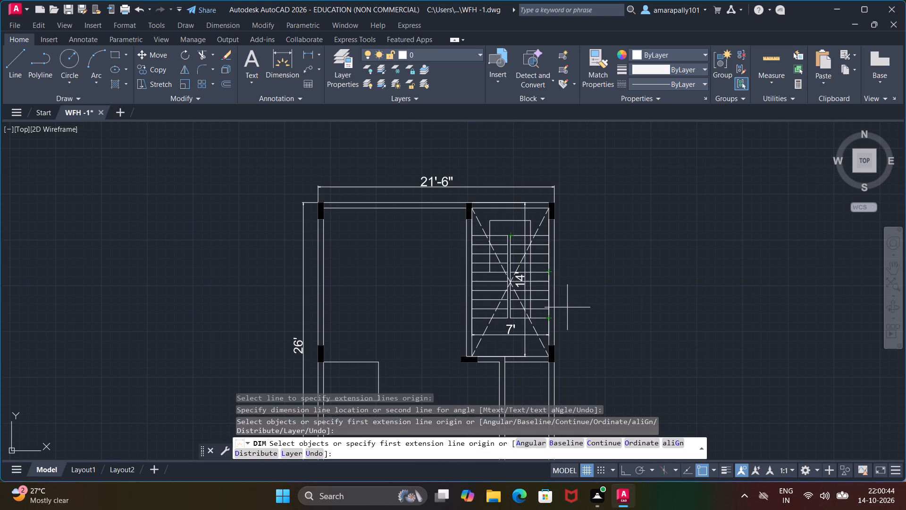
pyautogui.scroll(-1, 567, 307)
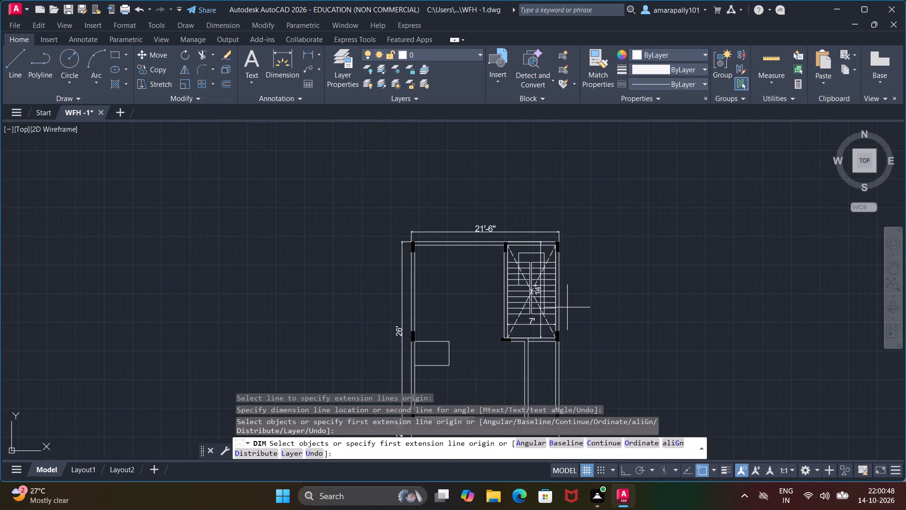
pyautogui.moveTo(582, 358); pyautogui.dragTo(581, 356, button='middle')
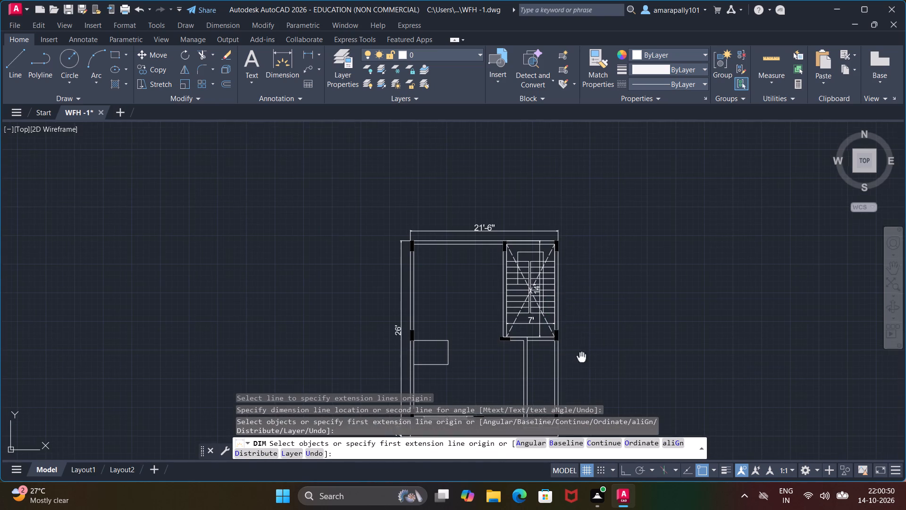
pyautogui.moveTo(581, 356); pyautogui.dragTo(555, 234, button='middle')
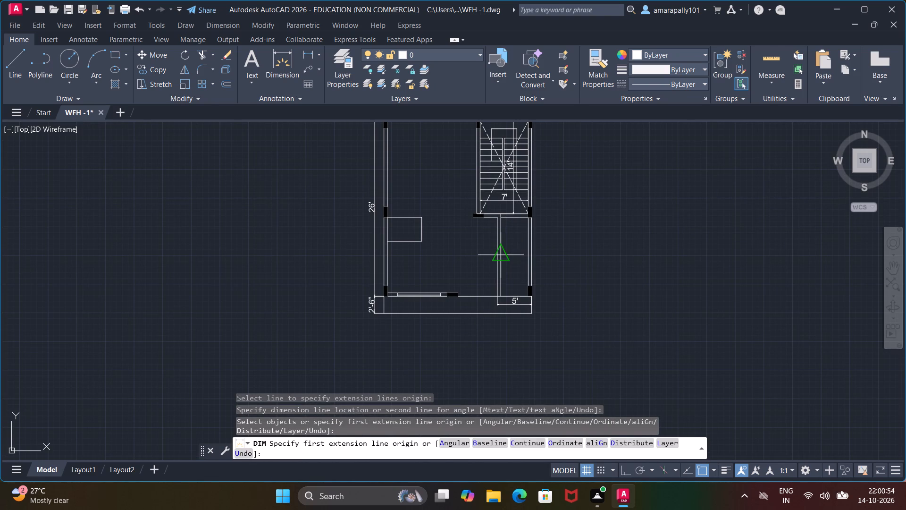
pyautogui.scroll(2, 495, 255)
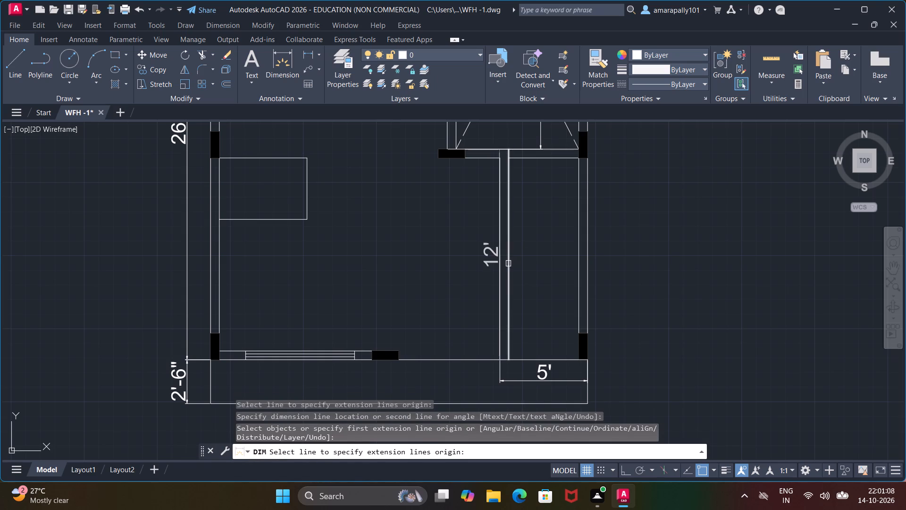
pyautogui.click(508, 263)
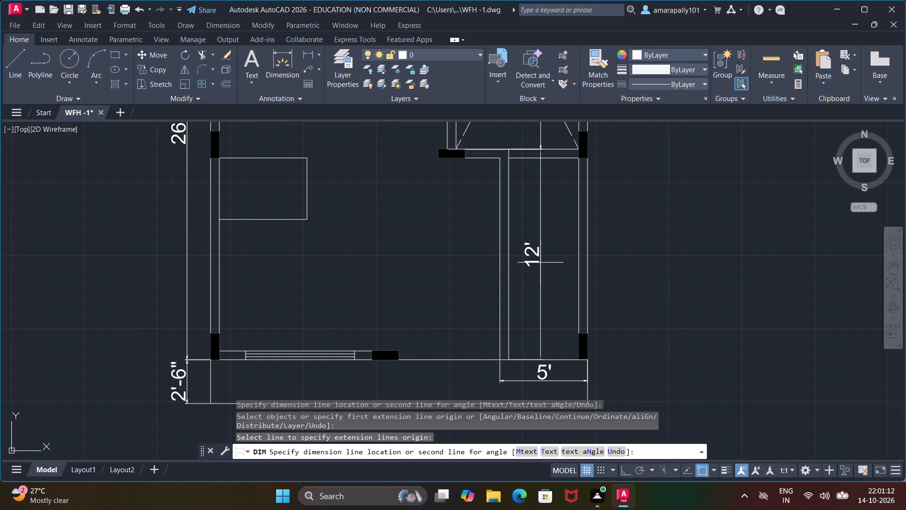
pyautogui.click(540, 263)
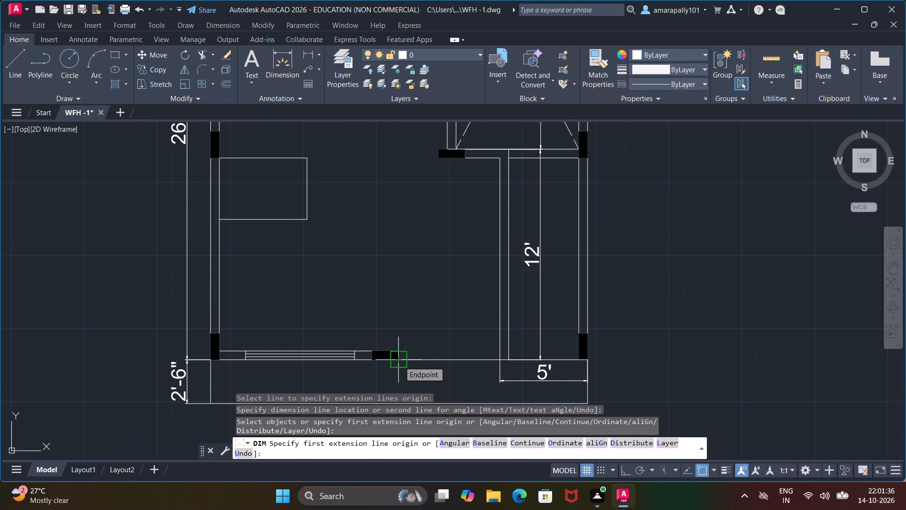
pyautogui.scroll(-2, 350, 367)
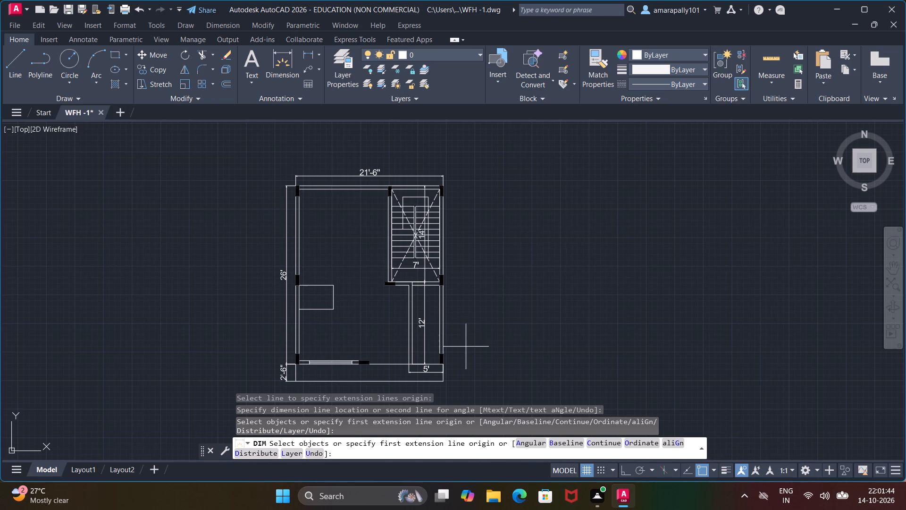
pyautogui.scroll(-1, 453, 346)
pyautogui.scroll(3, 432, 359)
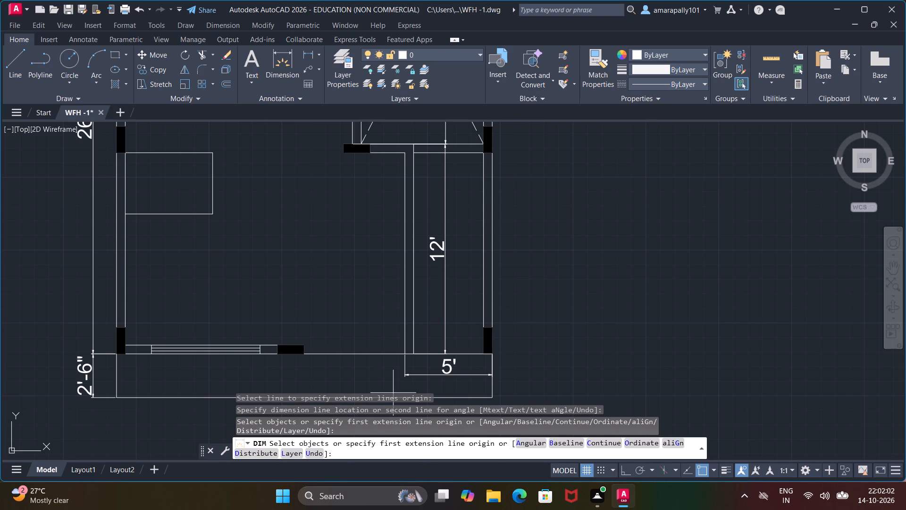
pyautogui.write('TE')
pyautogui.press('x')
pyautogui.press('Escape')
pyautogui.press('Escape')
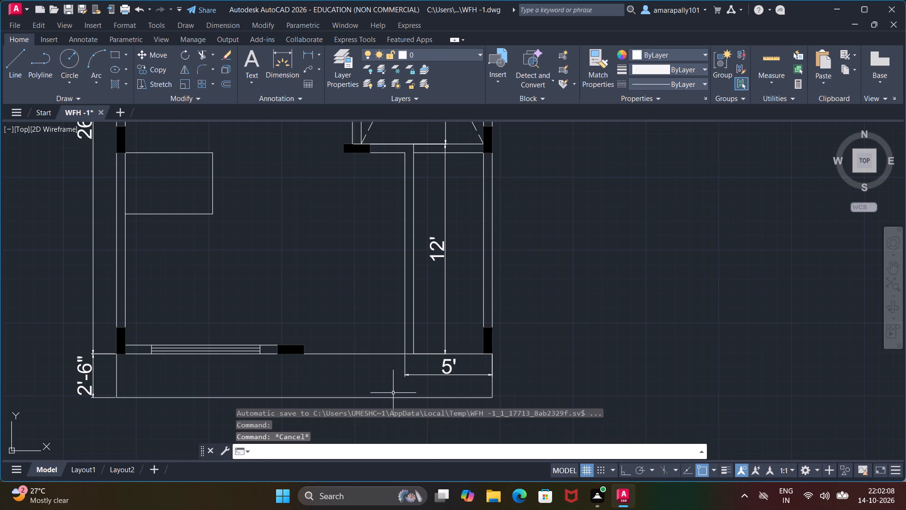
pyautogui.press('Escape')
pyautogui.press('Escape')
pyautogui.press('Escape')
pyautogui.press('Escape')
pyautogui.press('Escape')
# Begin a single-line text in the upper-left corner of the small rectangle by the left wall, about 7.5" high, with Ortho on.
pyautogui.write('TEXT')
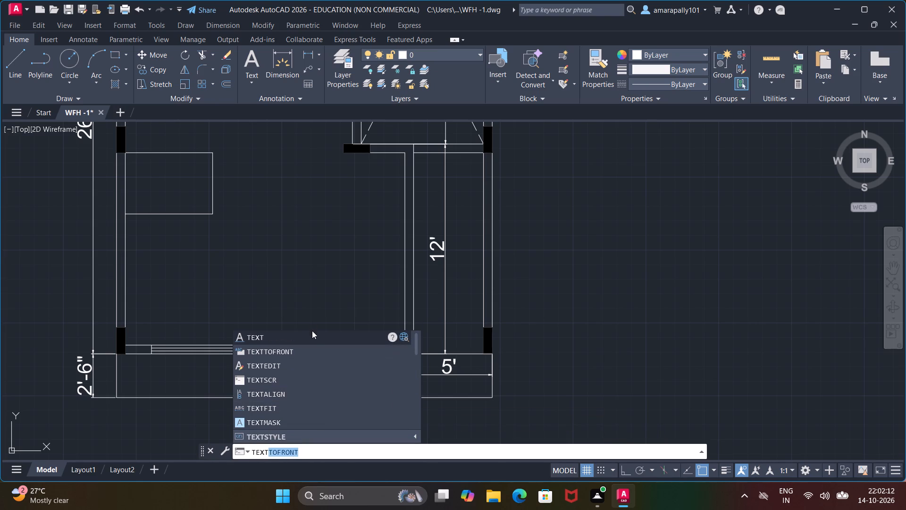
pyautogui.click(310, 332)
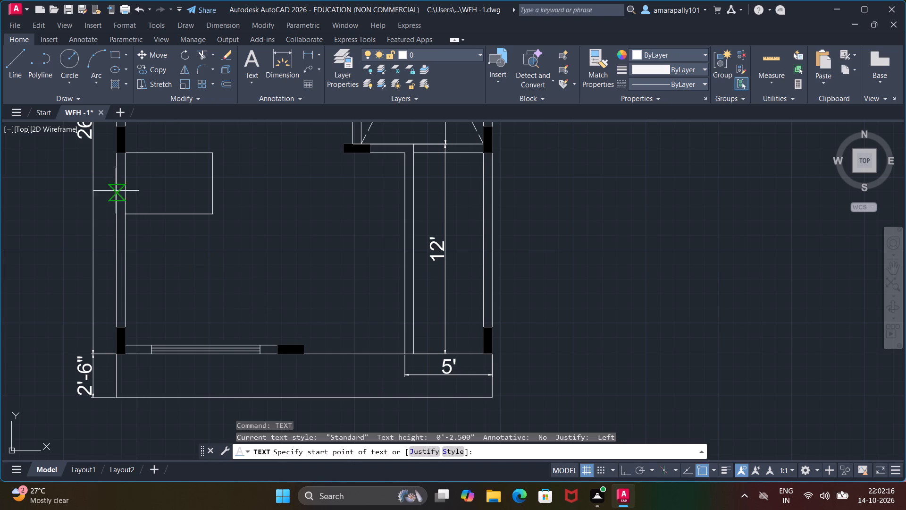
pyautogui.scroll(1, 142, 187)
pyautogui.moveTo(142, 187); pyautogui.dragTo(307, 234, button='middle')
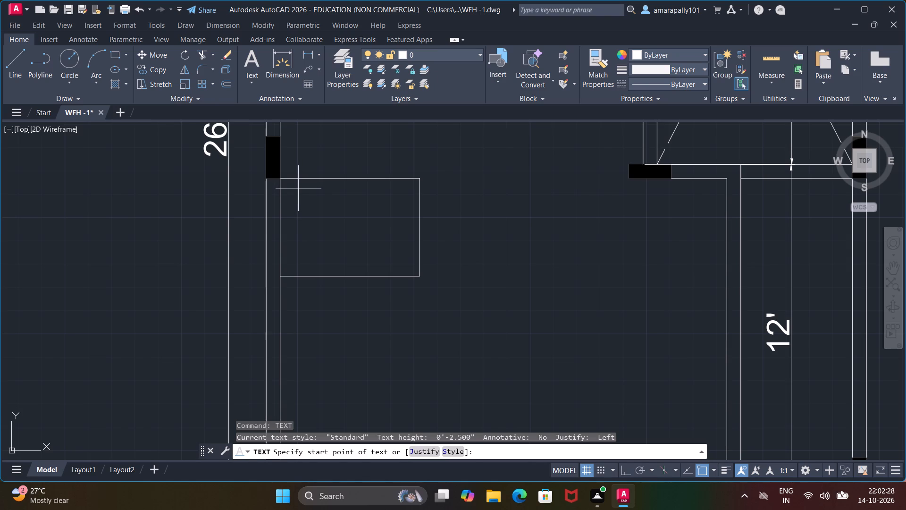
pyautogui.click(298, 188)
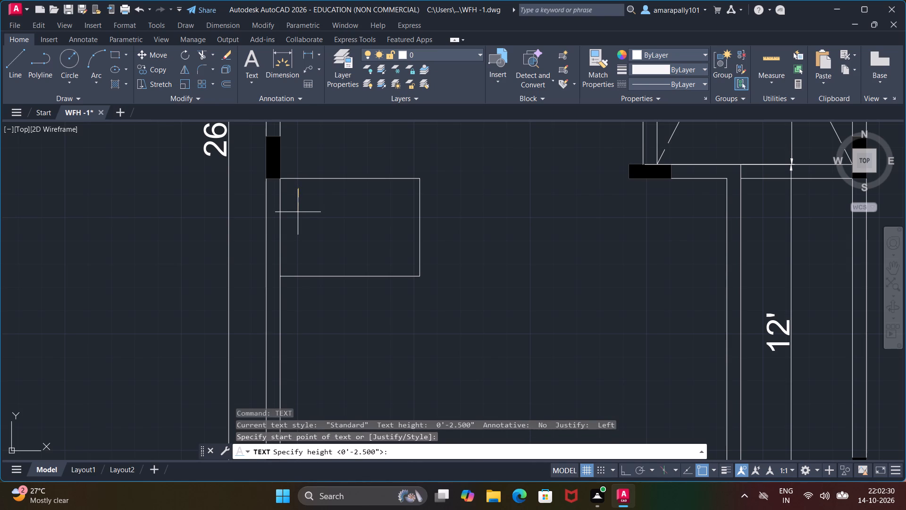
pyautogui.press('F8')
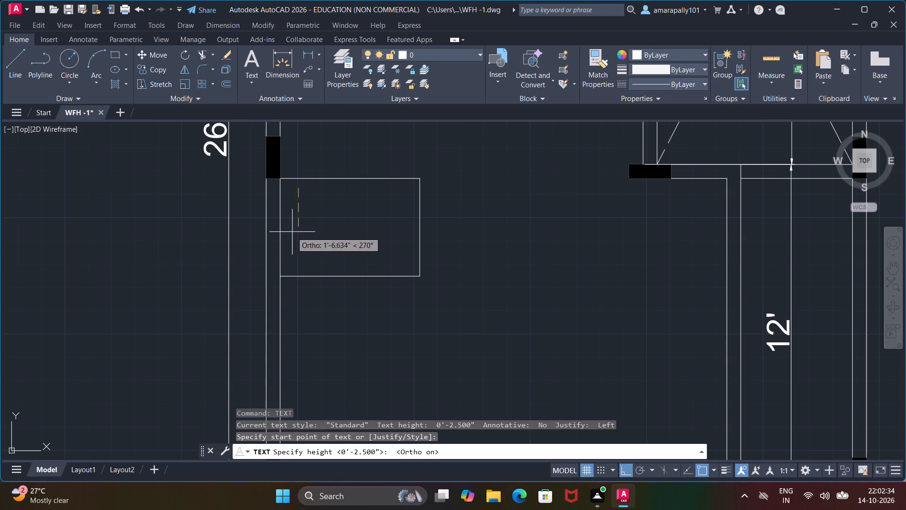
pyautogui.click(298, 206)
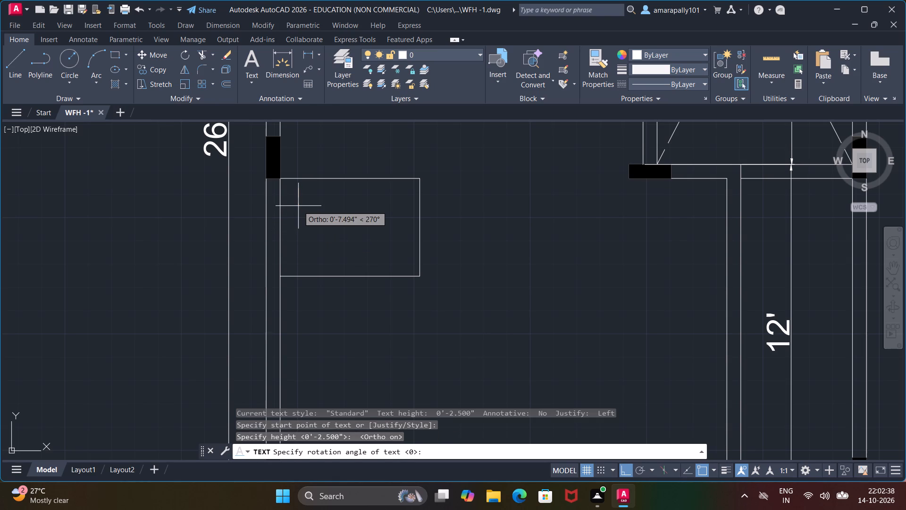
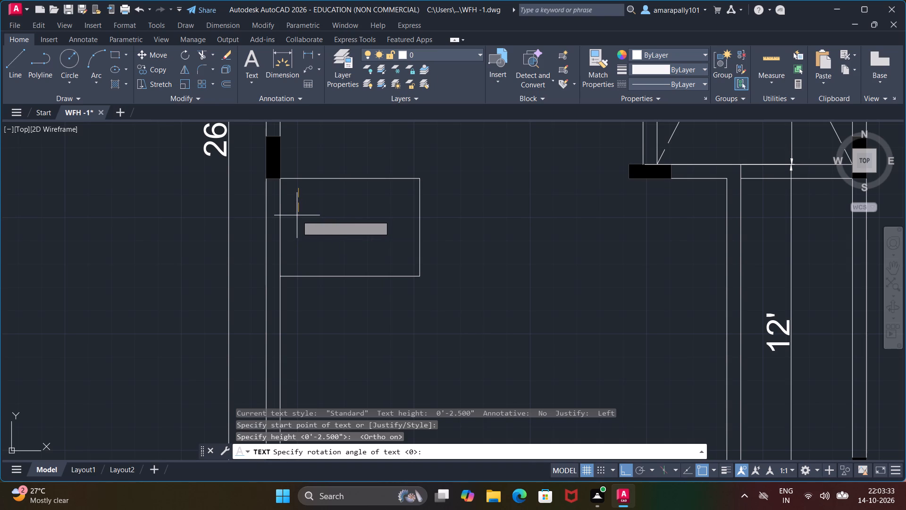
# Set the text rotation to 10' and enter OPEN with 5'0"X3'6" on the line below it.
pyautogui.write("10'")
pyautogui.press('Return')
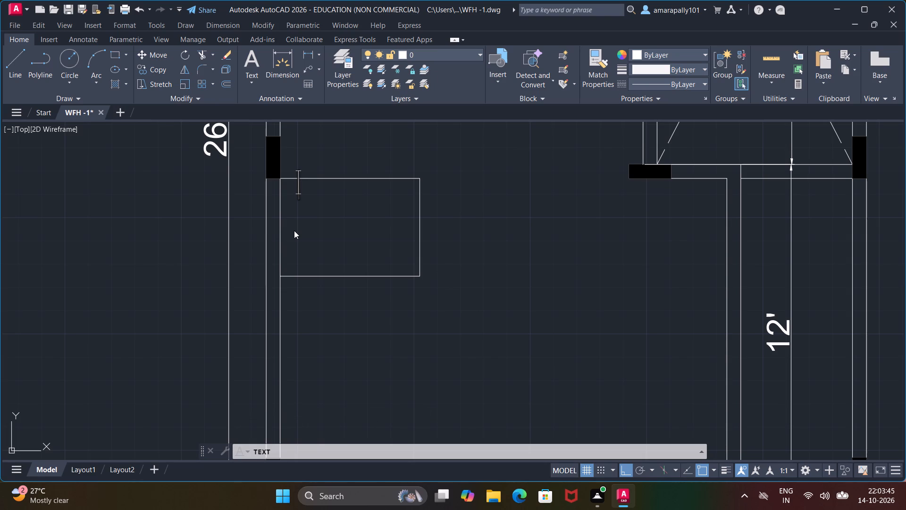
pyautogui.write('OPEN')
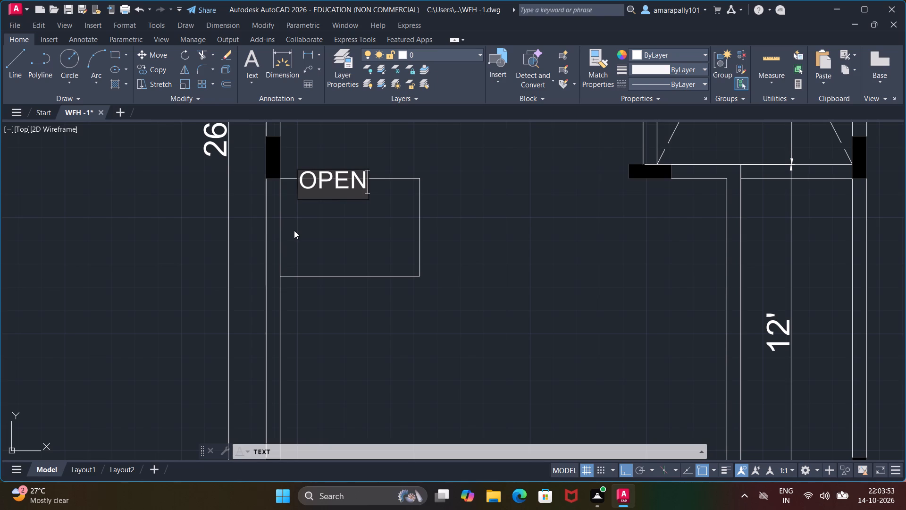
pyautogui.press('Return')
pyautogui.press('5')
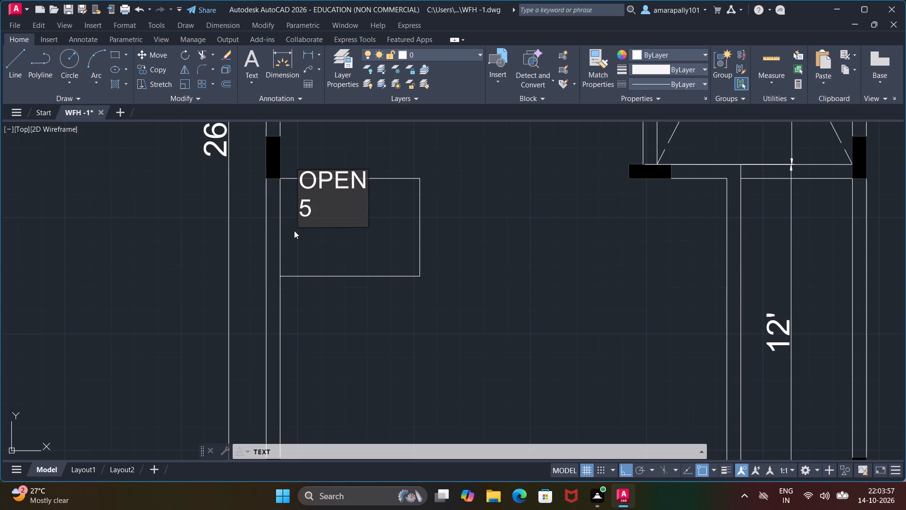
pyautogui.press("'")
pyautogui.press('0')
pyautogui.hotkey('shift', '"')
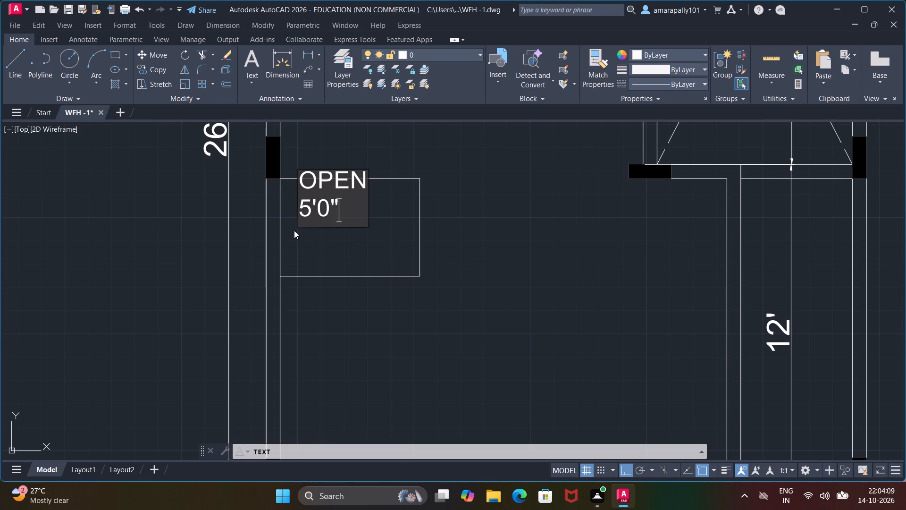
pyautogui.press('x')
pyautogui.write("3'")
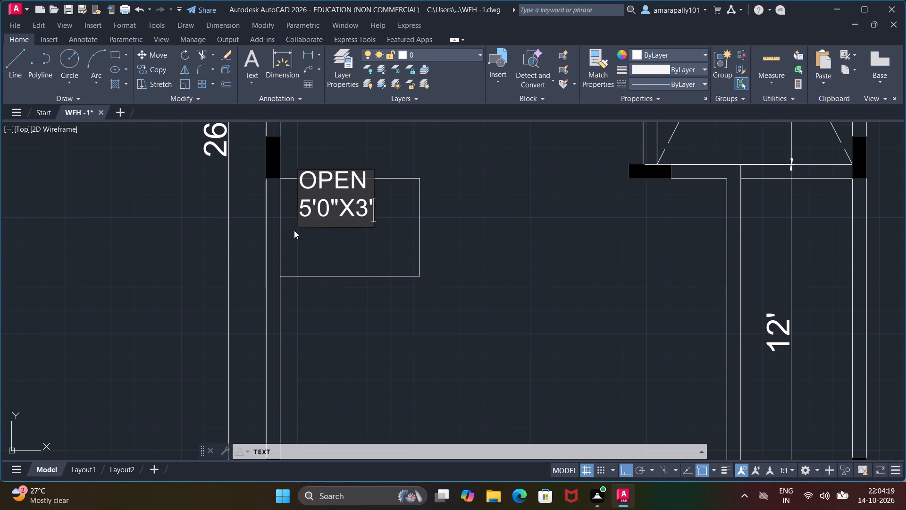
pyautogui.press('6')
pyautogui.hotkey('shift', '"')
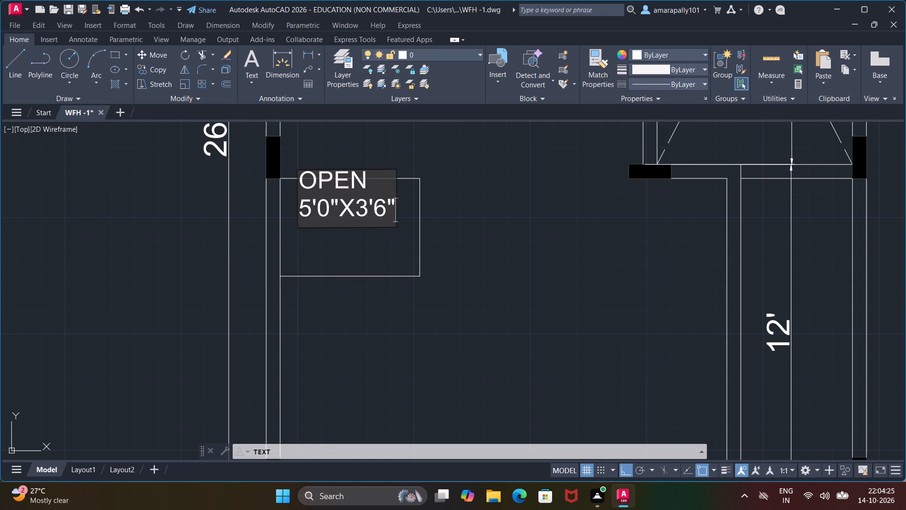
# Break the size line after the X so 3'6" sits on a third line, and finish the text.
pyautogui.click(354, 211)
pyautogui.press('Return')
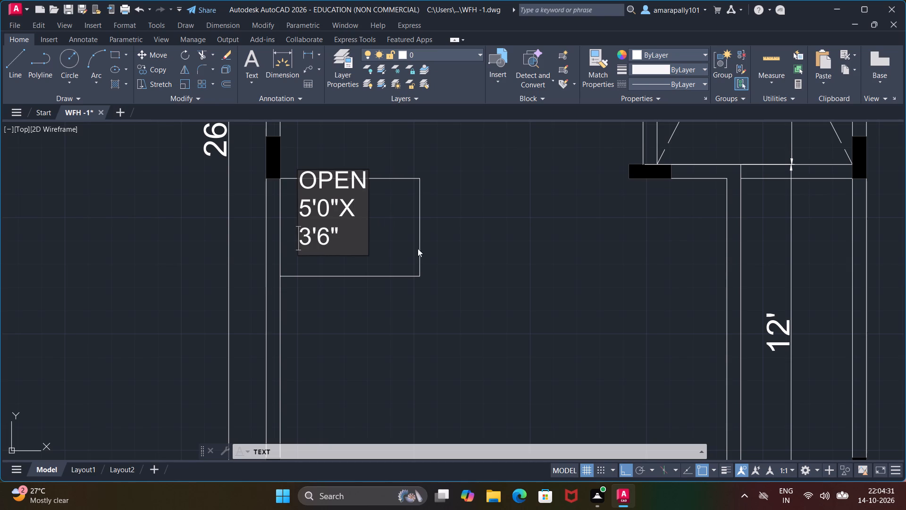
pyautogui.click(455, 252)
pyautogui.click(495, 266)
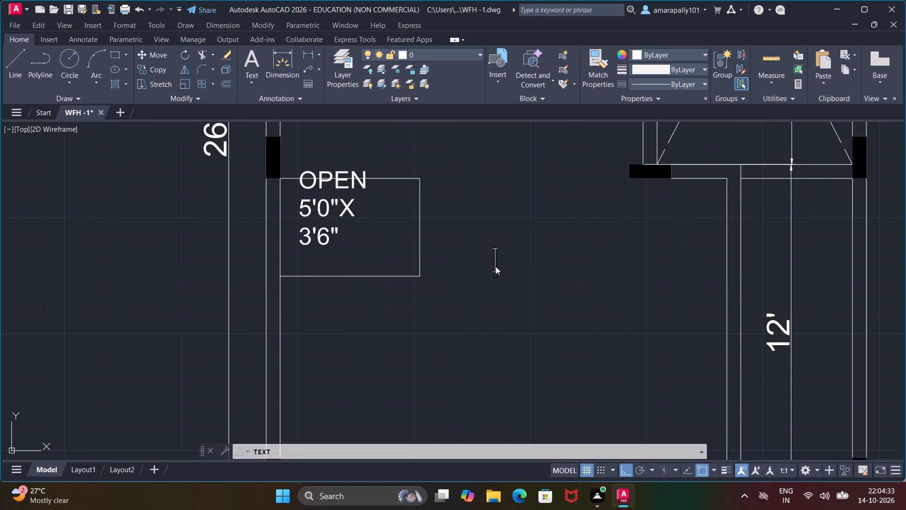
pyautogui.click(377, 238)
pyautogui.press('Escape')
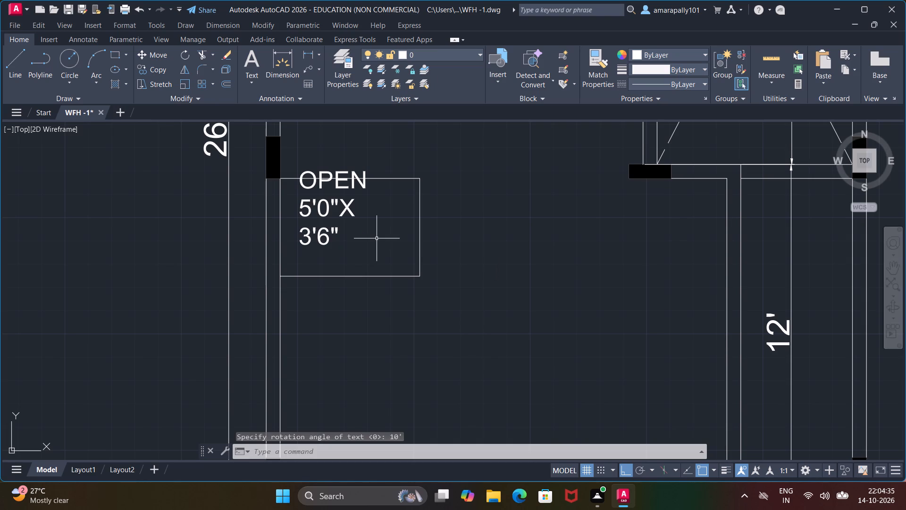
# Move the three OPEN label lines down and right to sit inside the small rectangle by the left wall, with Ortho off.
pyautogui.click(343, 213)
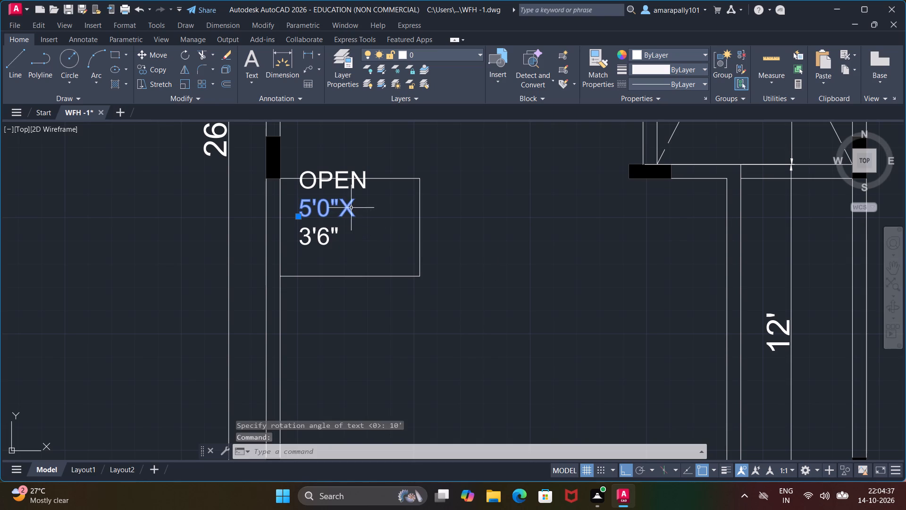
pyautogui.click(352, 187)
pyautogui.click(323, 240)
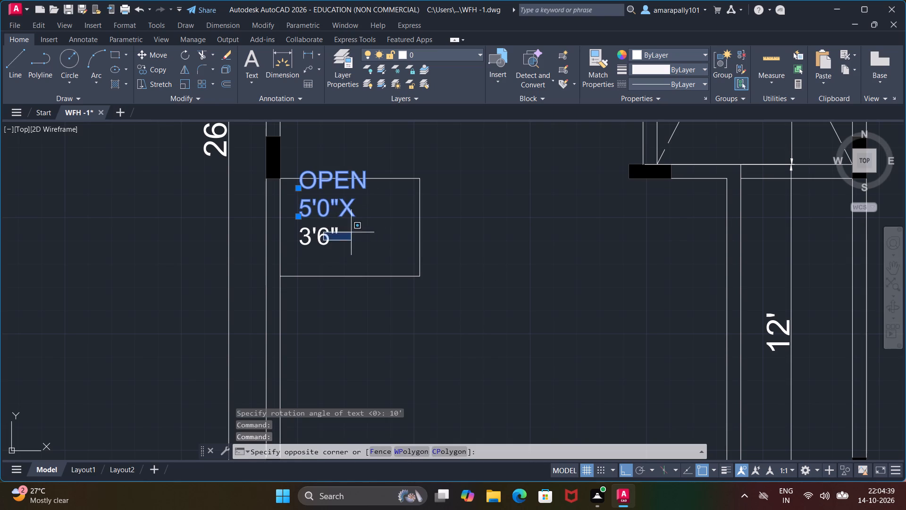
pyautogui.click(322, 242)
pyautogui.click(311, 238)
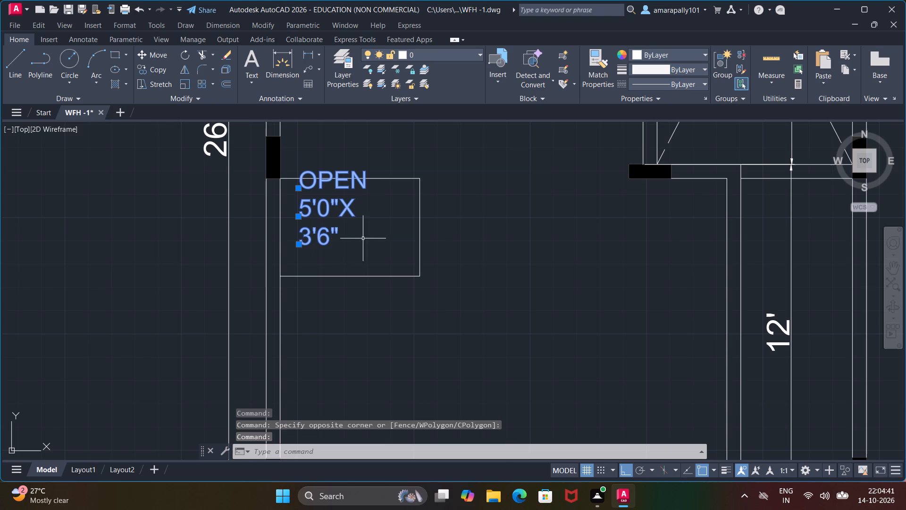
pyautogui.press('Down')
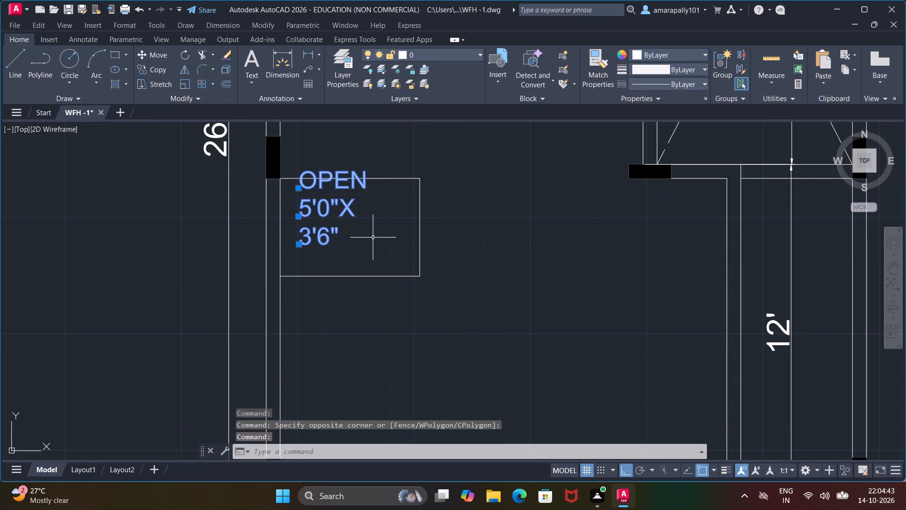
pyautogui.press('Down')
pyautogui.press('Down')
pyautogui.rightClick(369, 240)
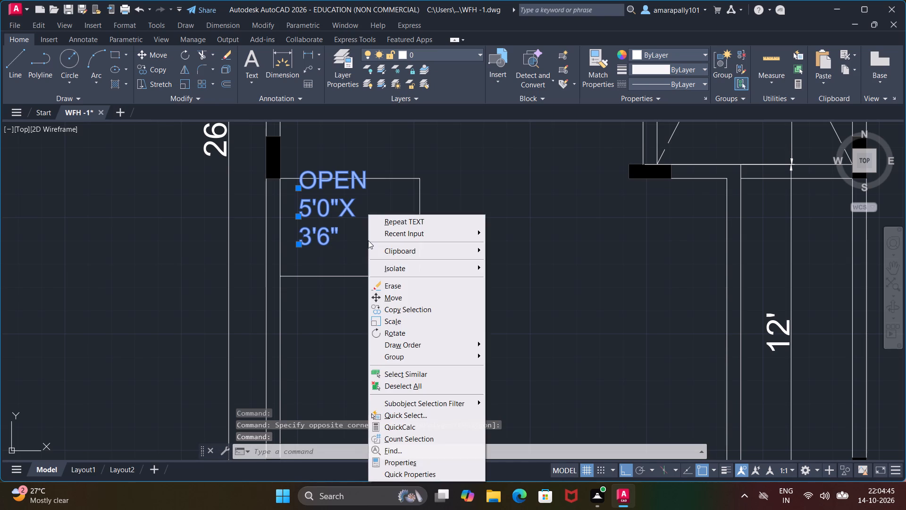
pyautogui.click(398, 297)
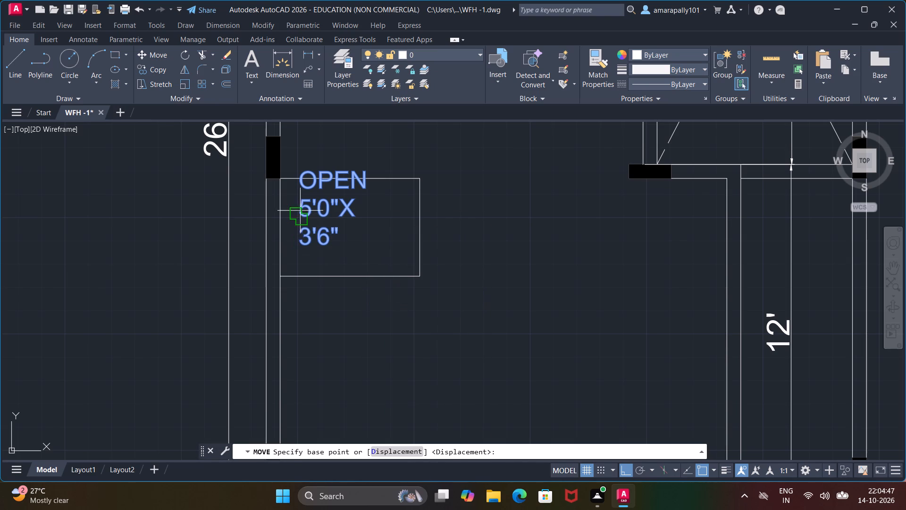
pyautogui.click(304, 208)
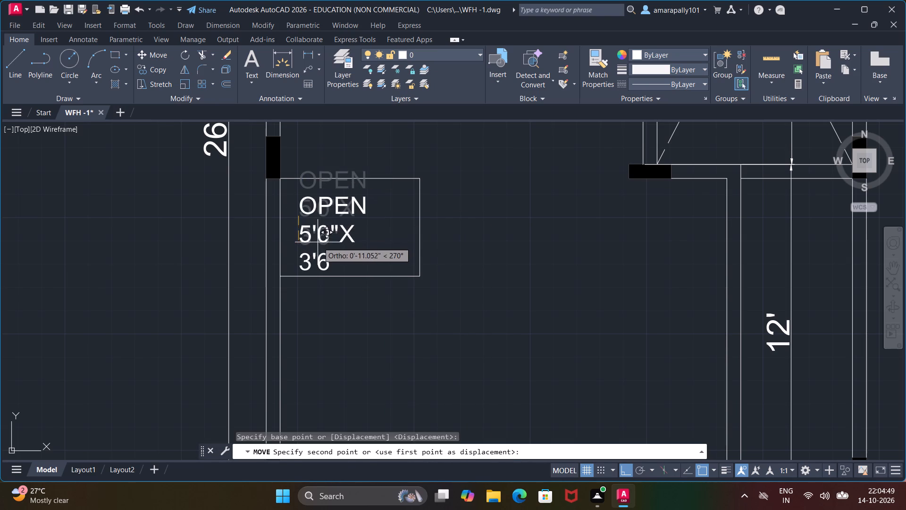
pyautogui.scroll(2, 314, 243)
pyautogui.moveTo(328, 242); pyautogui.dragTo(328, 297, button='middle')
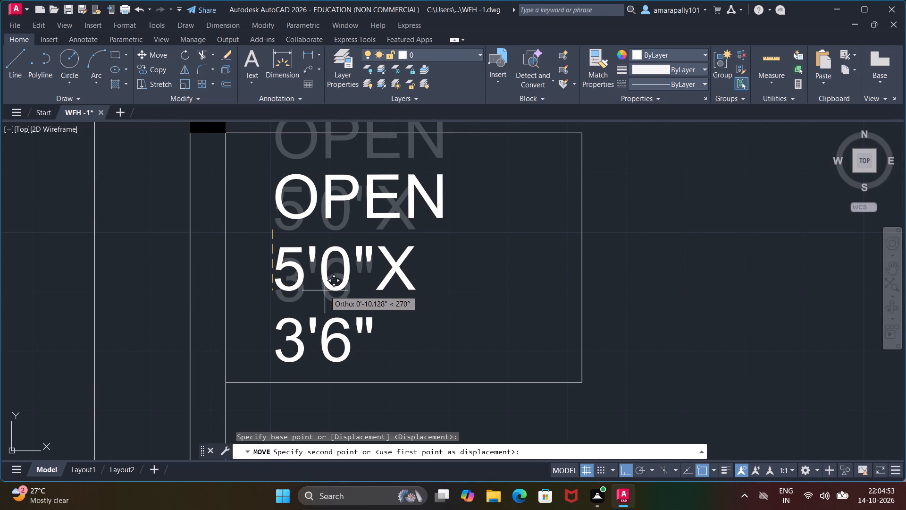
pyautogui.press('F8')
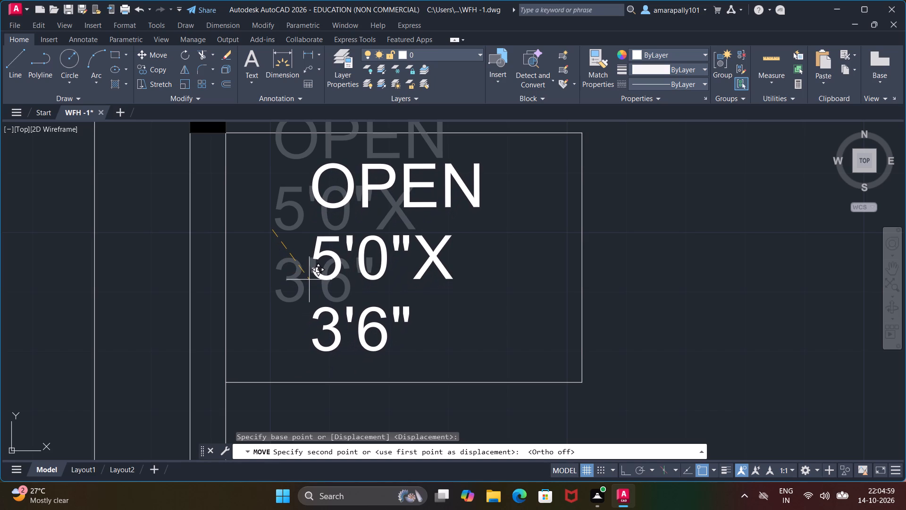
pyautogui.click(309, 280)
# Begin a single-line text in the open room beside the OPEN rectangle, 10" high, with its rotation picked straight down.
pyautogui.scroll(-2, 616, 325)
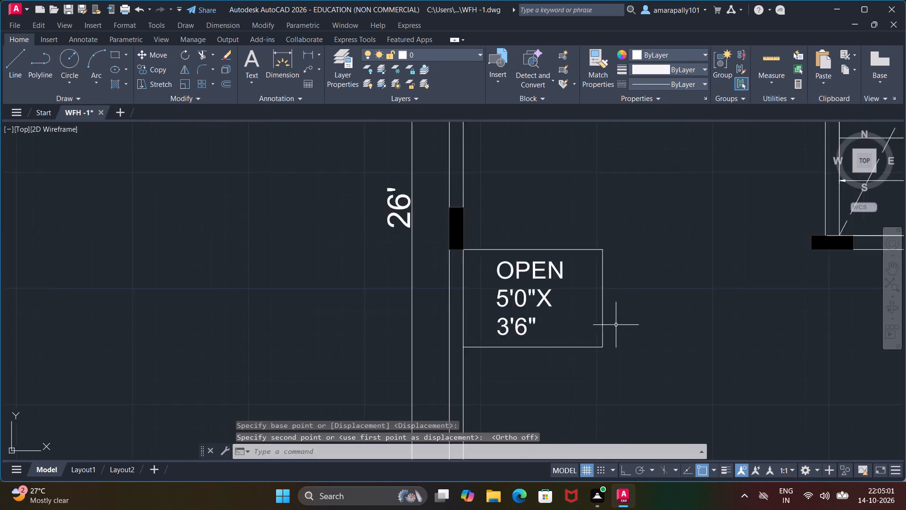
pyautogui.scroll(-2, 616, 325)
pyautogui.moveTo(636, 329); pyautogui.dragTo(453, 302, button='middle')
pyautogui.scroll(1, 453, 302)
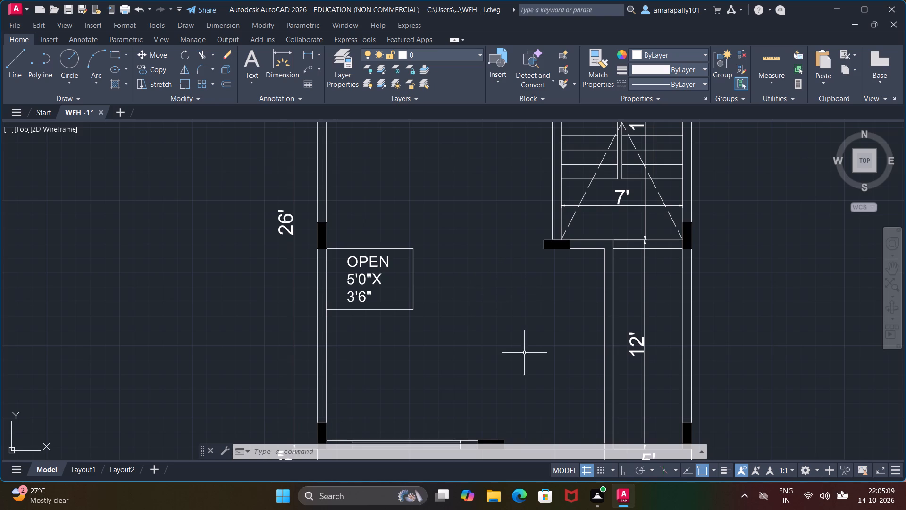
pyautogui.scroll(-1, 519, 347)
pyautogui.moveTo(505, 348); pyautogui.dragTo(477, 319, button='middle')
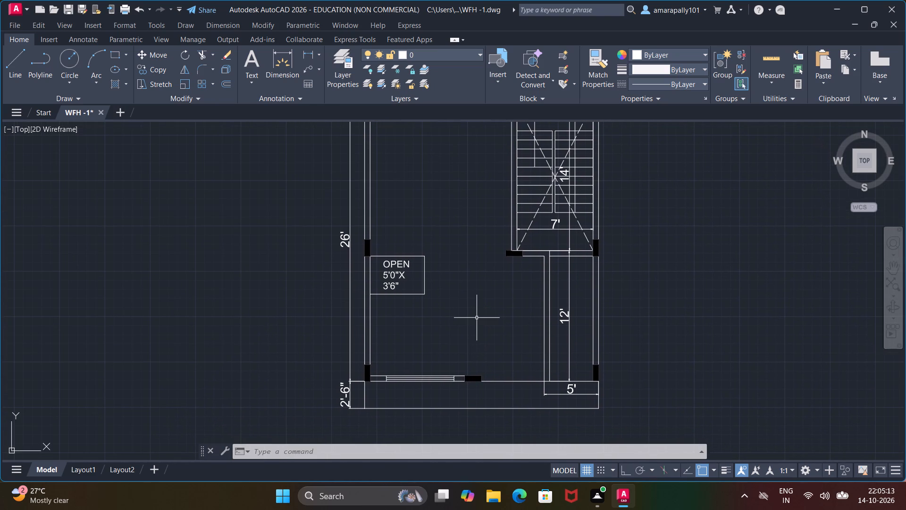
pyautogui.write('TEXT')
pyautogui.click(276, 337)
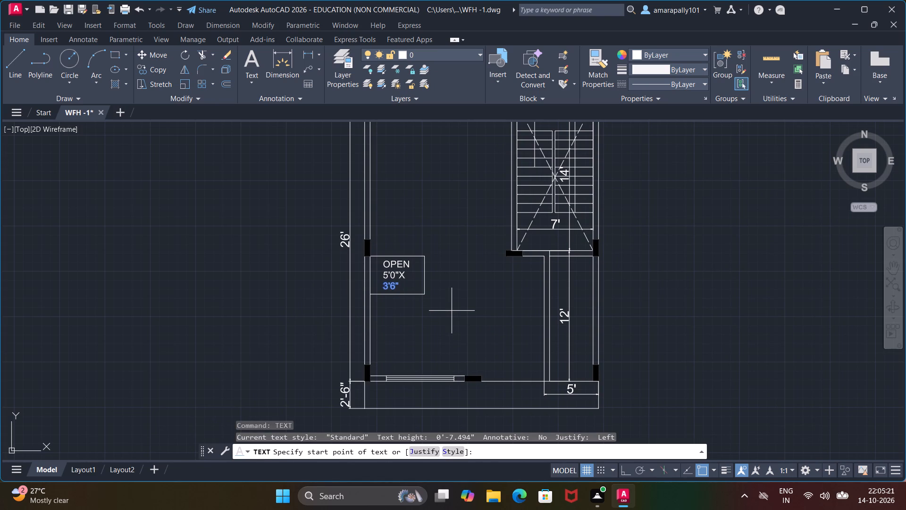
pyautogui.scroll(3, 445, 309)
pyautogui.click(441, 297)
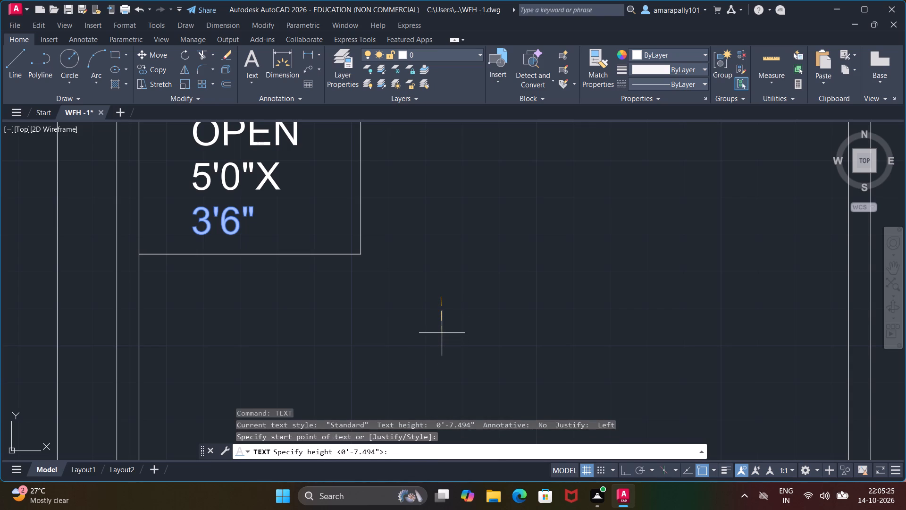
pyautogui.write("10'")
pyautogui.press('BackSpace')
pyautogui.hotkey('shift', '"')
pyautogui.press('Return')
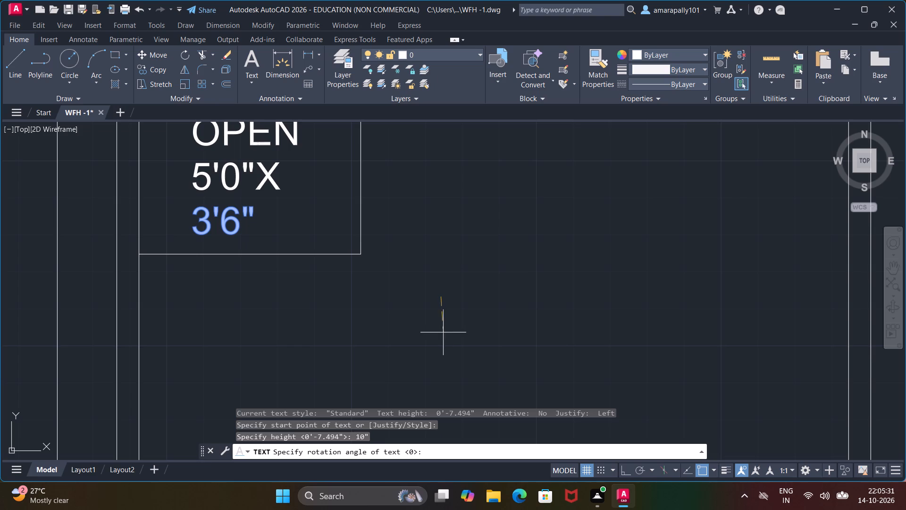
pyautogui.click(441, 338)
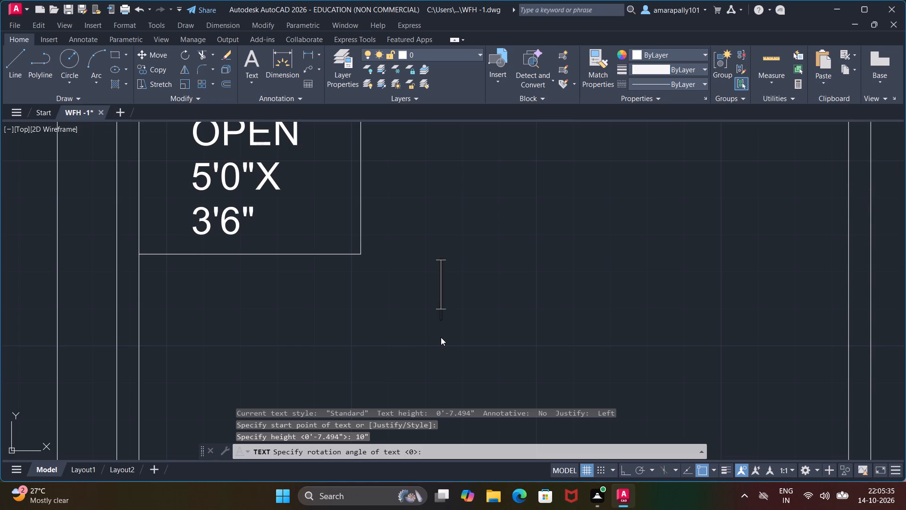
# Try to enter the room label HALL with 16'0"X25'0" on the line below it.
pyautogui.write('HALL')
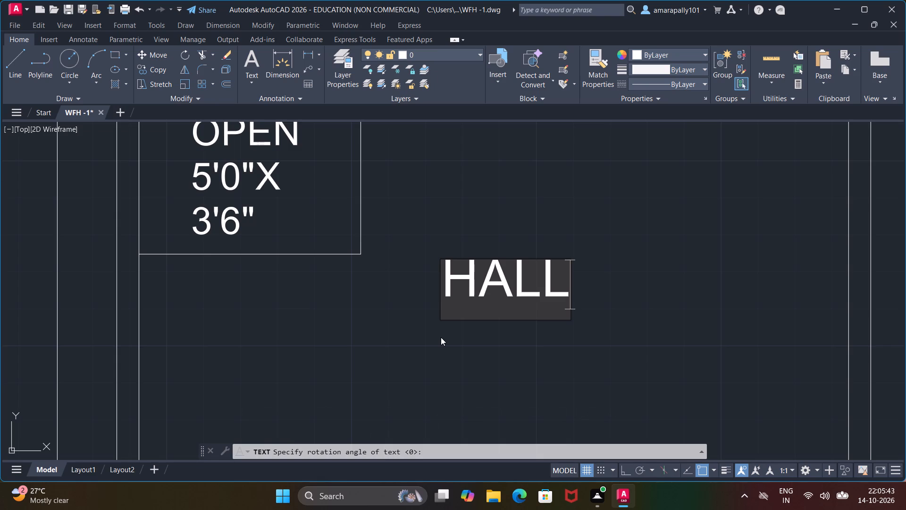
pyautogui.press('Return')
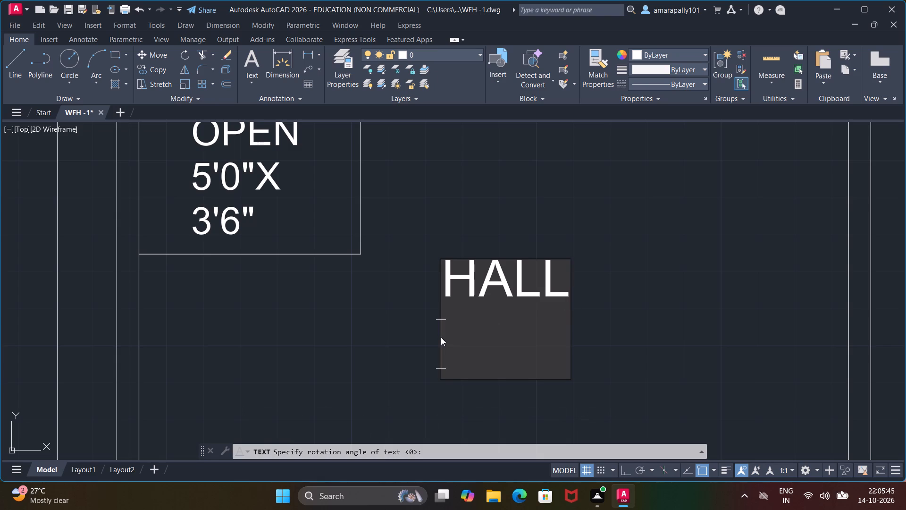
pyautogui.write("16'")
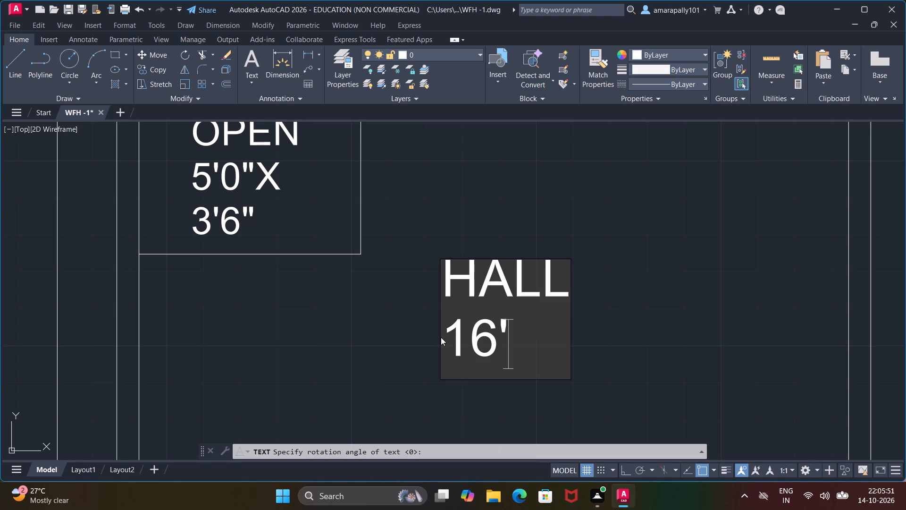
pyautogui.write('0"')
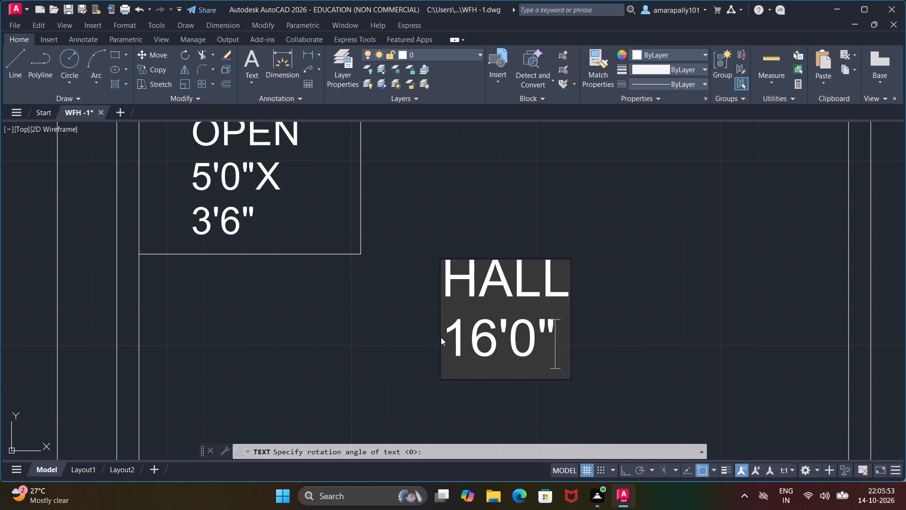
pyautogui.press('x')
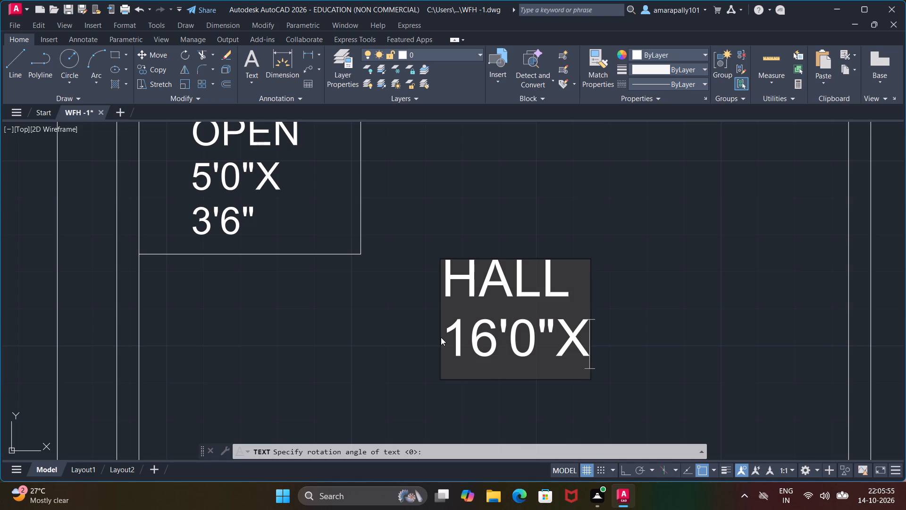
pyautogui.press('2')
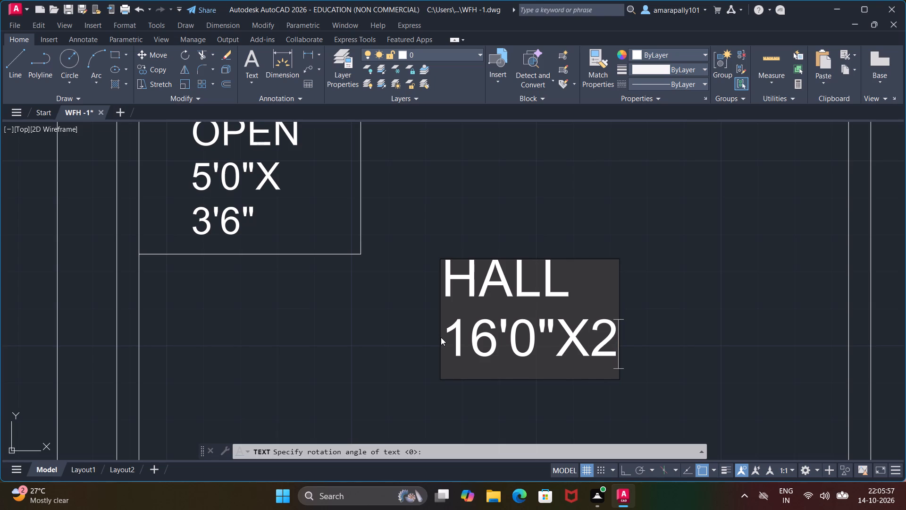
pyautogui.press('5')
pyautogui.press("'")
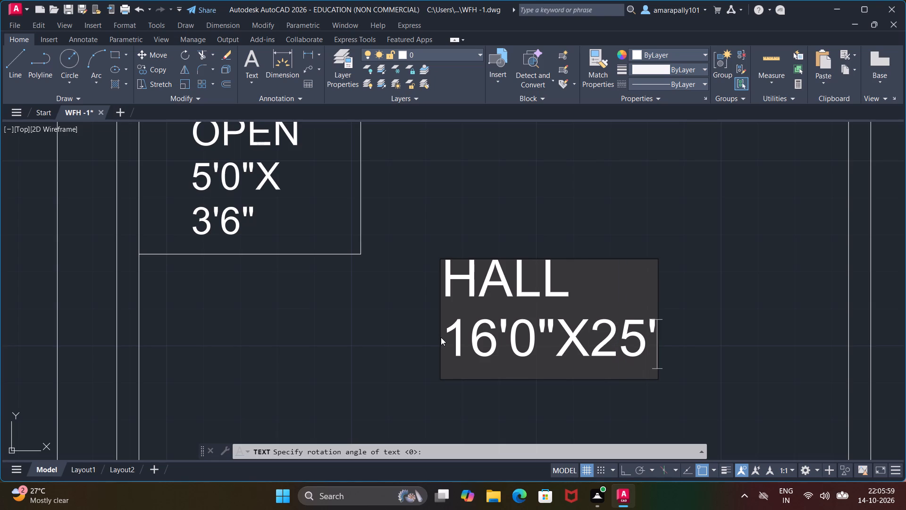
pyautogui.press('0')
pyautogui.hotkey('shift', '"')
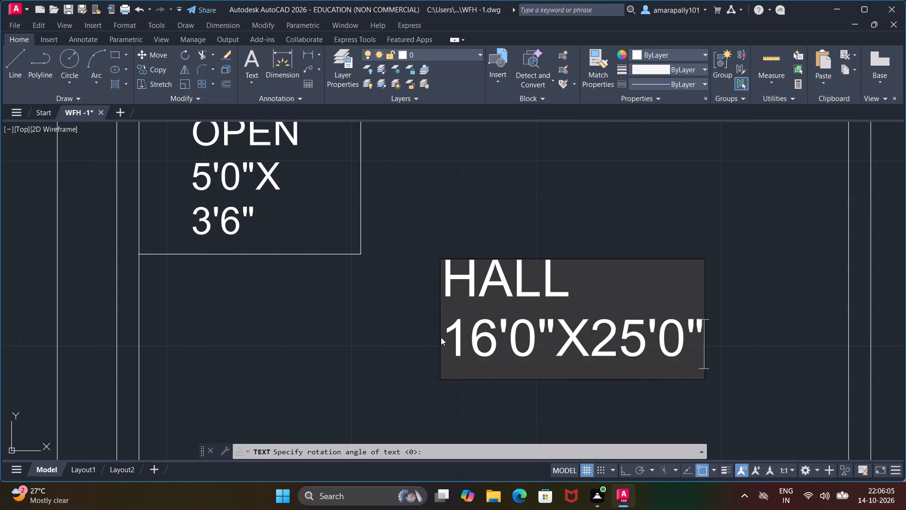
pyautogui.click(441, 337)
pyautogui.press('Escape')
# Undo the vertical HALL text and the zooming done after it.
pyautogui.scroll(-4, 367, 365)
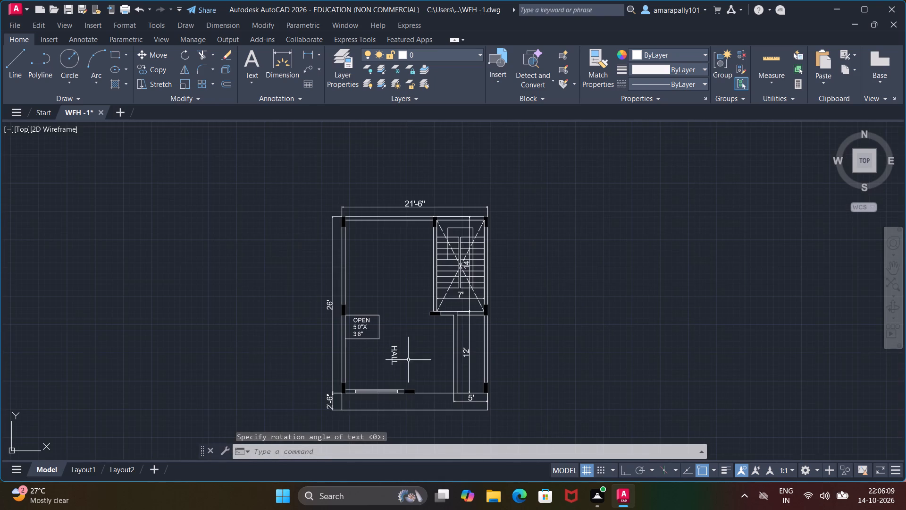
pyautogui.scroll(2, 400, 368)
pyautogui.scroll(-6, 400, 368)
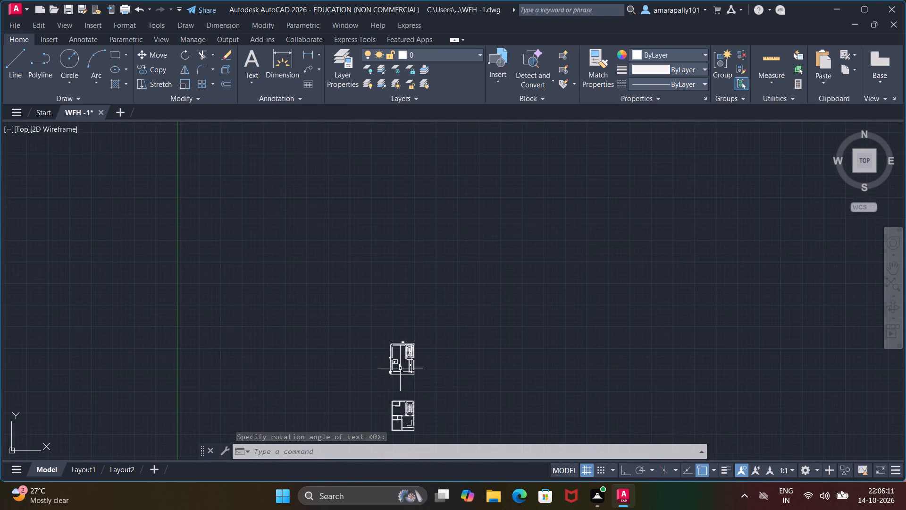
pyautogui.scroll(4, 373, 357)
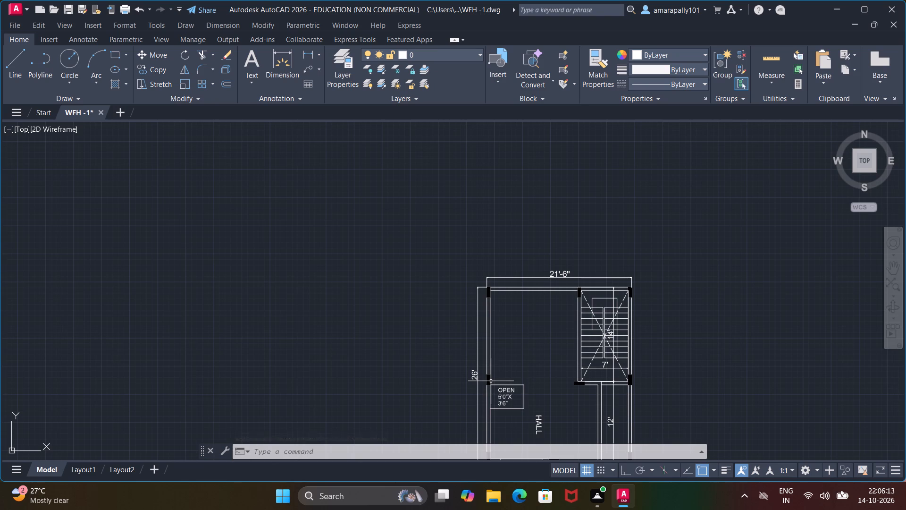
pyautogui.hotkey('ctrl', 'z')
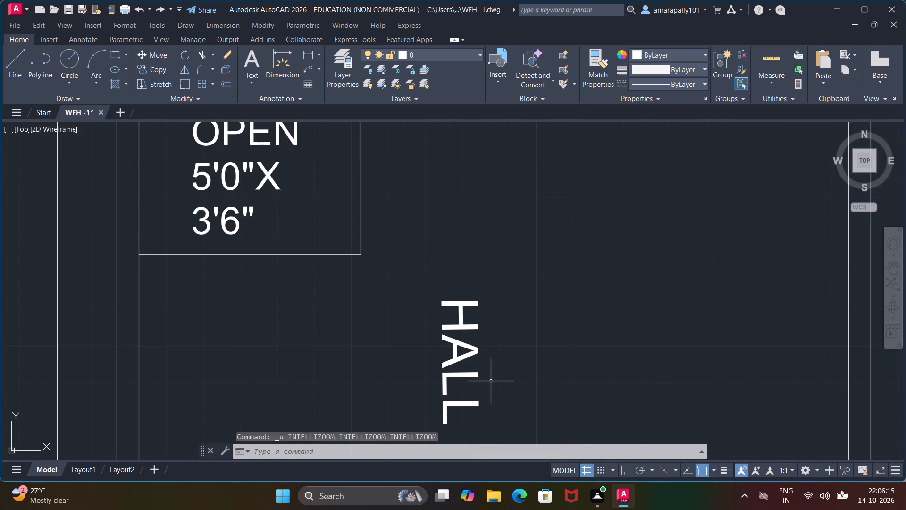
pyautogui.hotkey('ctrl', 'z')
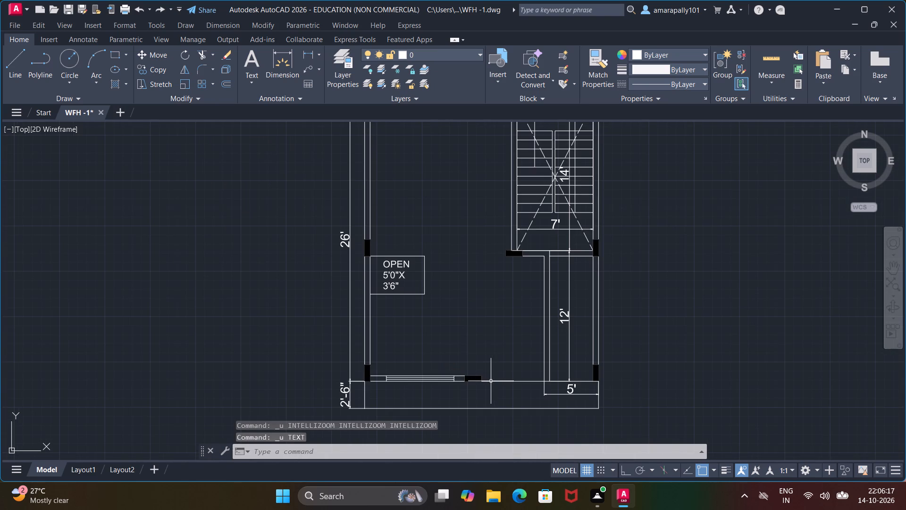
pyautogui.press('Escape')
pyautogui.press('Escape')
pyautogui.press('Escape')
# Start a new single-line text for the room label in the upper plan, near the OPEN rectangle.
pyautogui.scroll(-5, 425, 382)
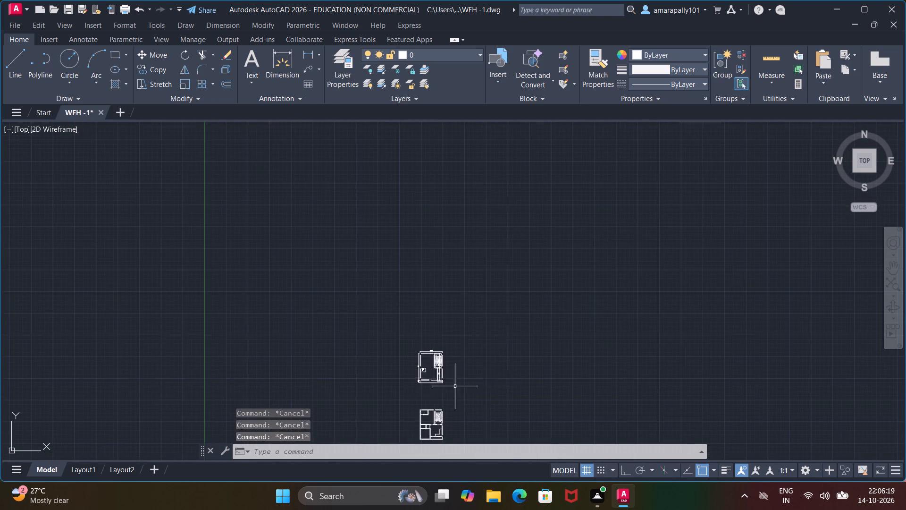
pyautogui.scroll(1, 453, 388)
pyautogui.moveTo(454, 401); pyautogui.dragTo(479, 300, button='middle')
pyautogui.scroll(1, 480, 299)
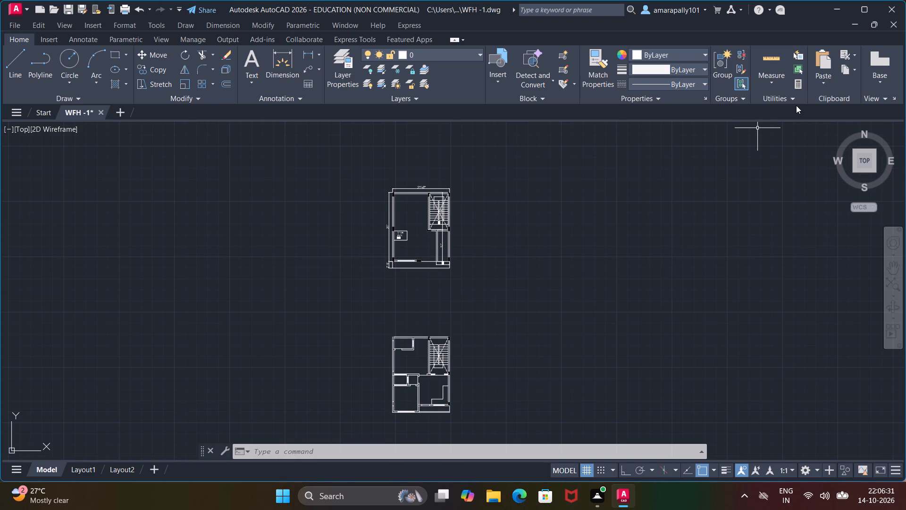
pyautogui.scroll(2, 803, 116)
pyautogui.scroll(3, 504, 264)
pyautogui.scroll(2, 305, 226)
pyautogui.scroll(-3, 344, 248)
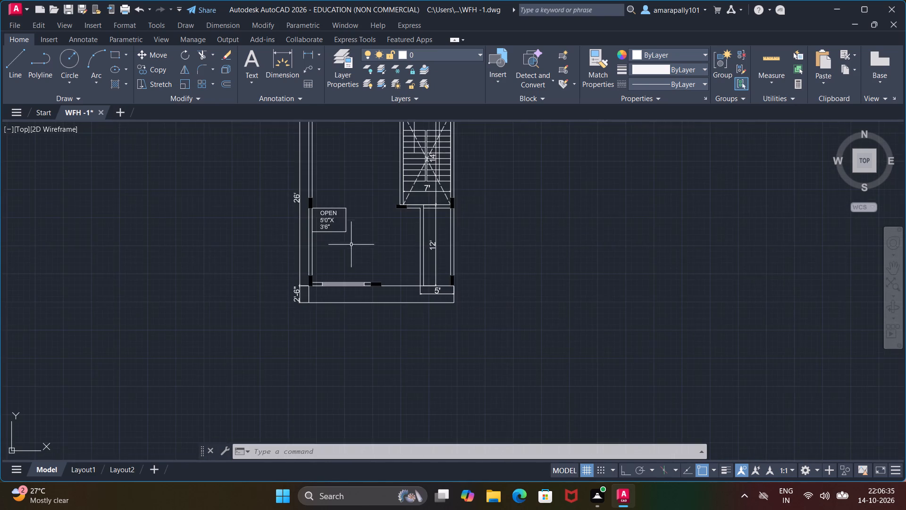
pyautogui.moveTo(354, 242); pyautogui.dragTo(352, 300, button='middle')
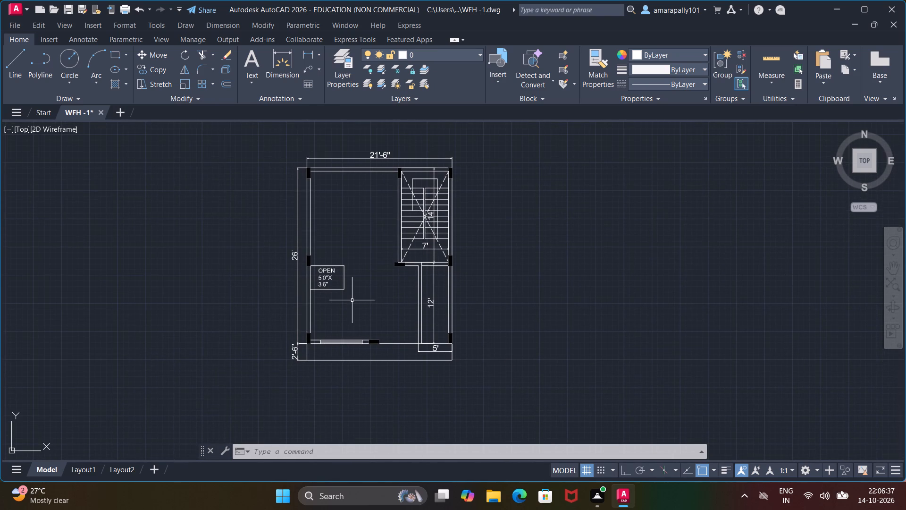
pyautogui.write('TEXT')
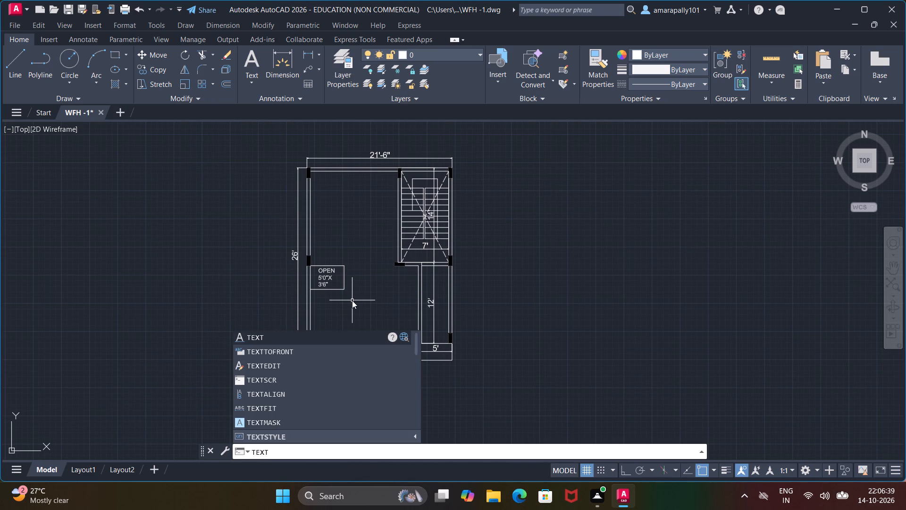
pyautogui.press('Return')
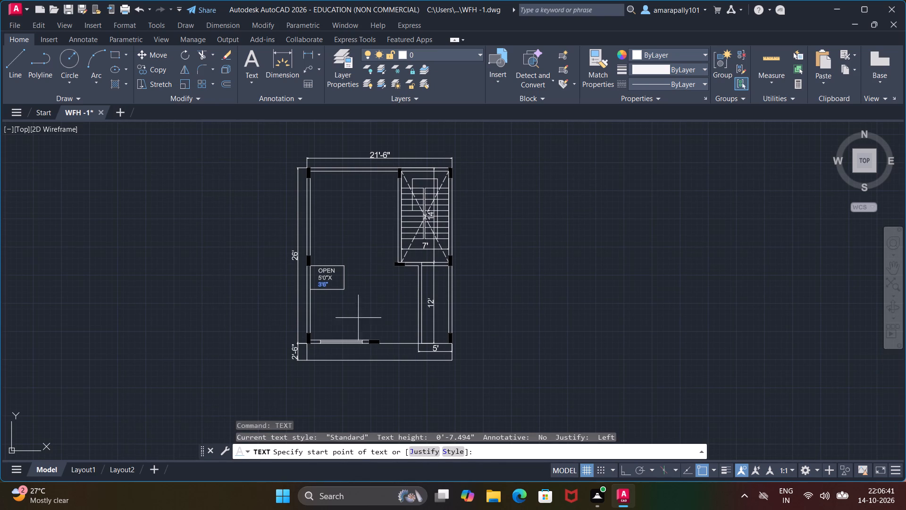
pyautogui.scroll(3, 348, 309)
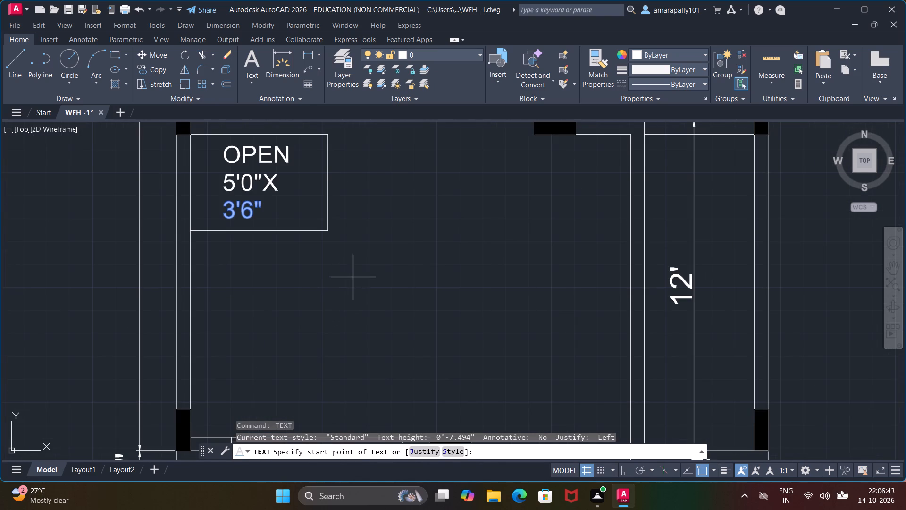
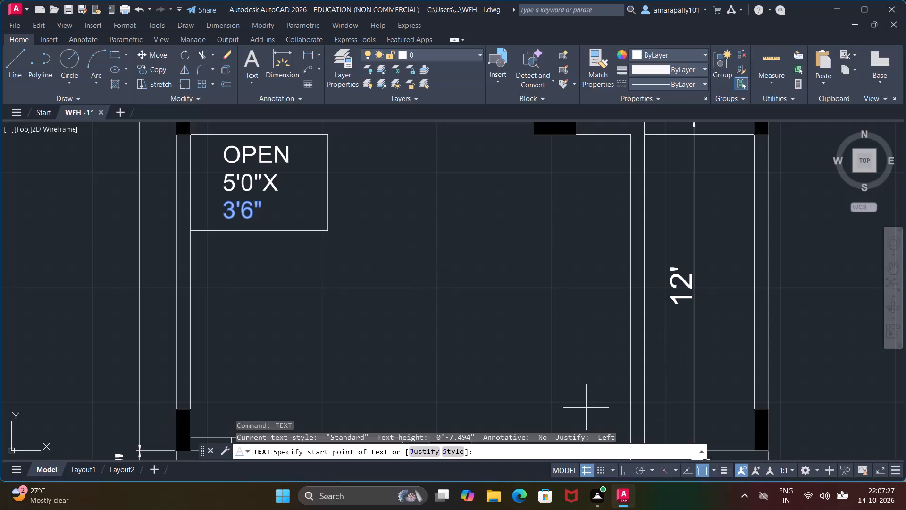
# Restart the single-line text below the OPEN rectangle's corner with Ortho on, 10" high, with its rotation picked straight down.
pyautogui.press('Escape')
pyautogui.press('Escape')
pyautogui.press('Escape')
pyautogui.press('Escape')
pyautogui.press('Escape')
pyautogui.press('Escape')
pyautogui.press('Escape')
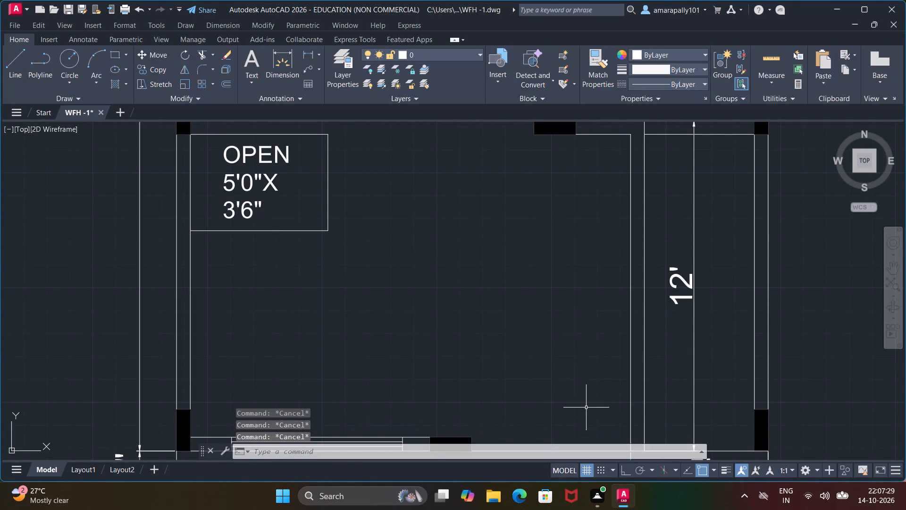
pyautogui.write('TE')
pyautogui.write('XT')
pyautogui.press('Return')
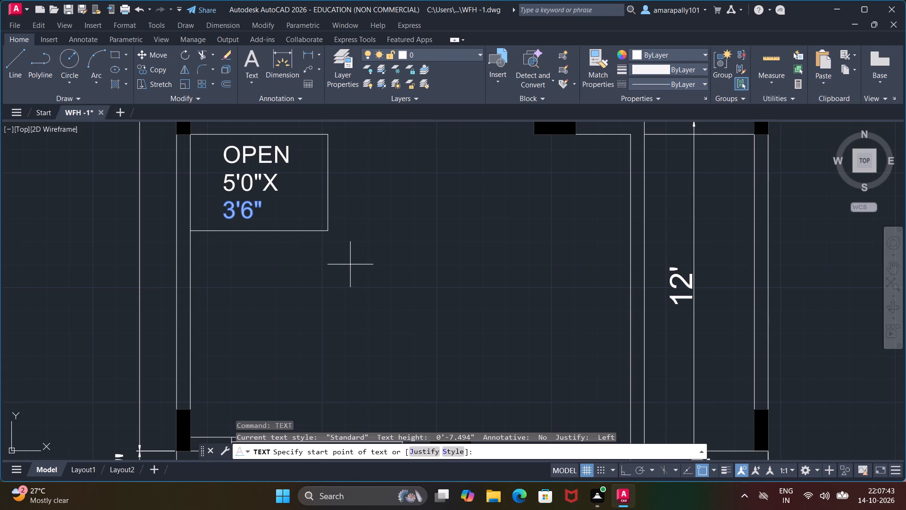
pyautogui.click(352, 261)
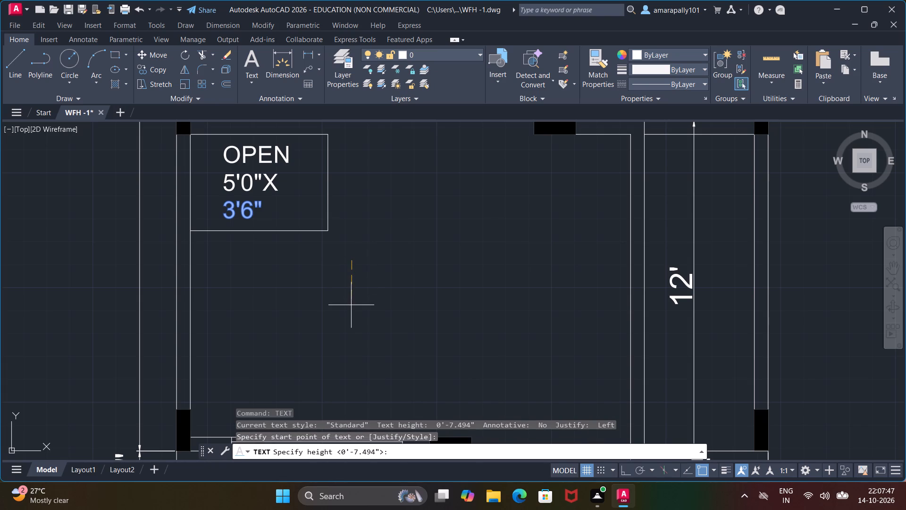
pyautogui.press('F8')
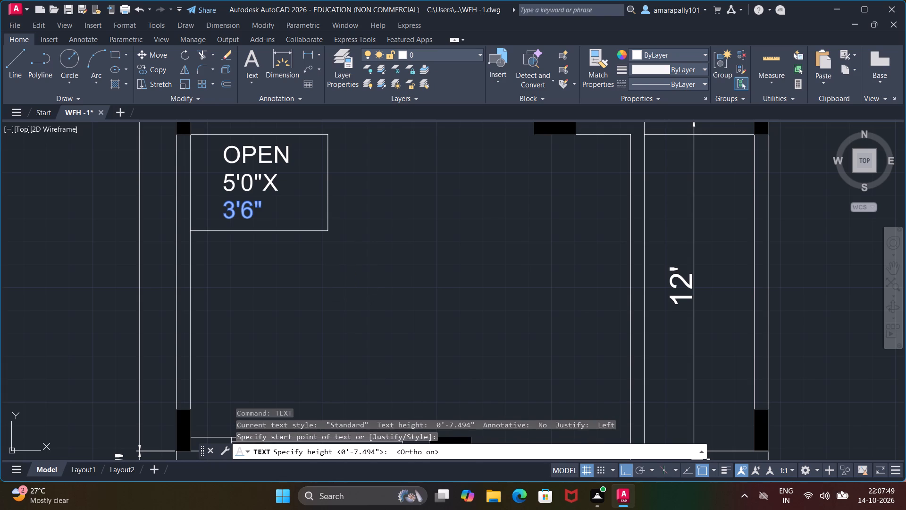
pyautogui.write('10')
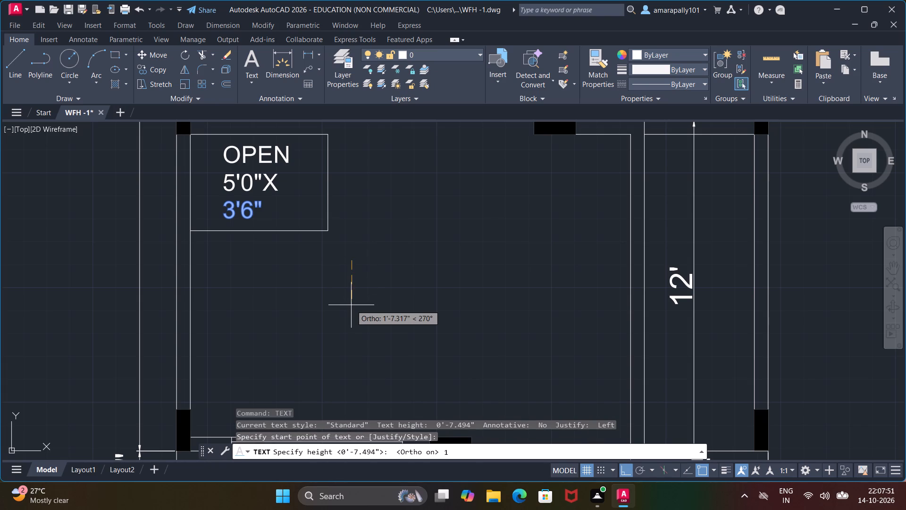
pyautogui.hotkey('shift', '"')
pyautogui.press('Return')
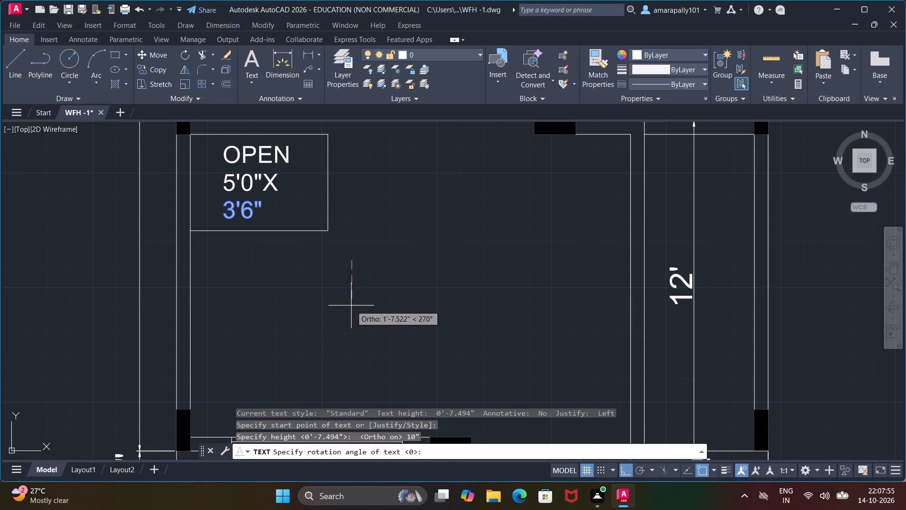
pyautogui.click(353, 296)
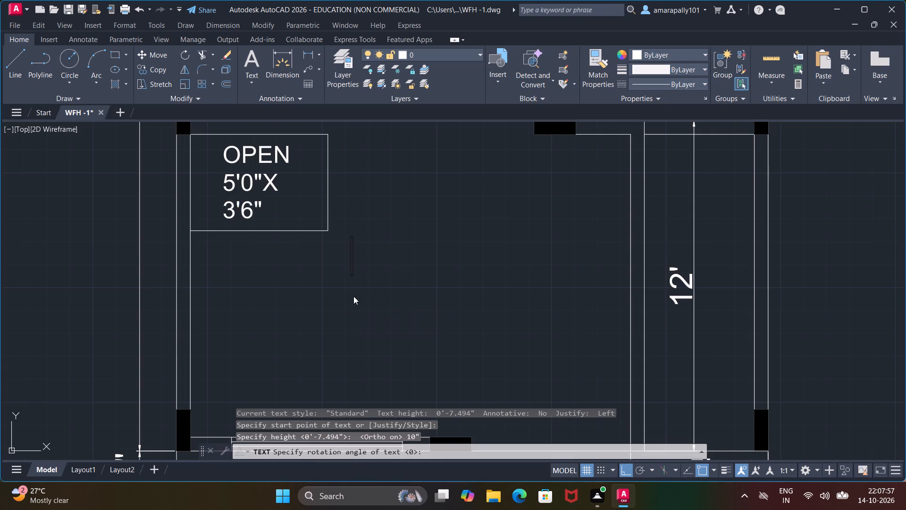
# Enter the room label HALL with 16'0"X25'0" on the line below it, and finish the text.
pyautogui.write('HA')
pyautogui.write('LL')
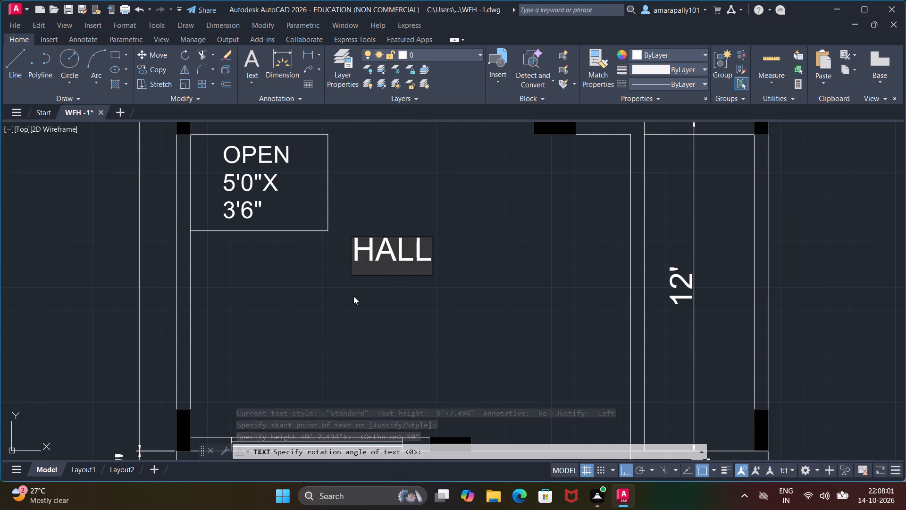
pyautogui.press('Return')
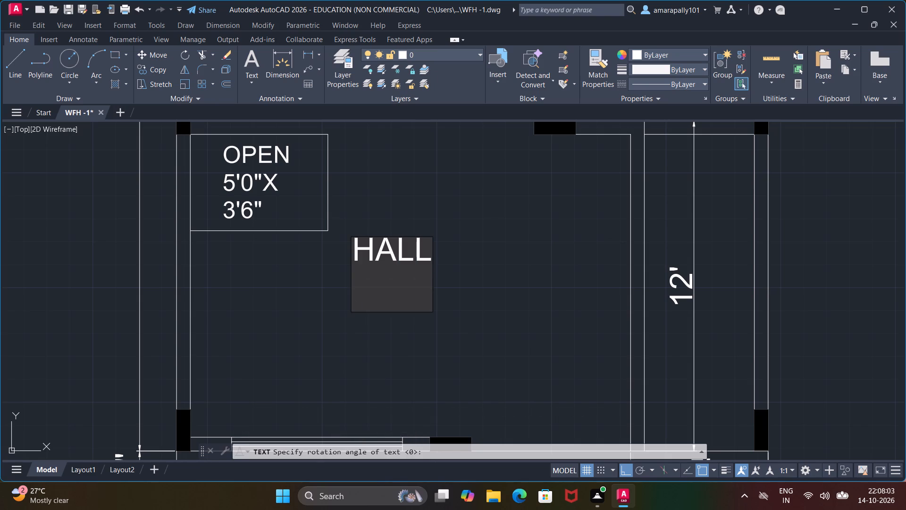
pyautogui.write('16')
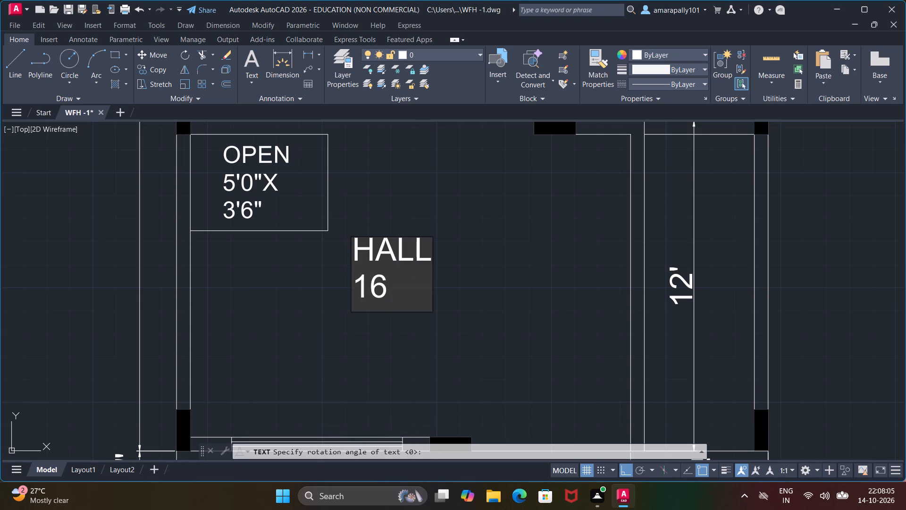
pyautogui.write('\'0"')
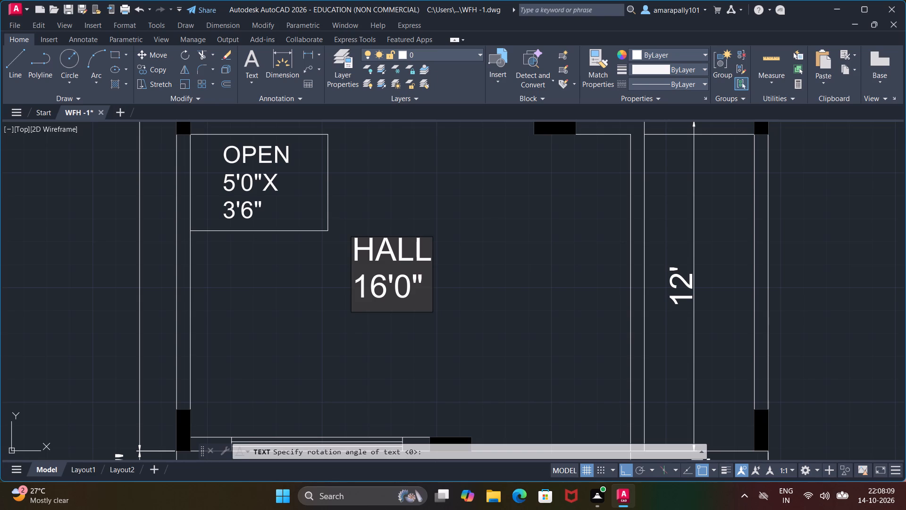
pyautogui.press('x')
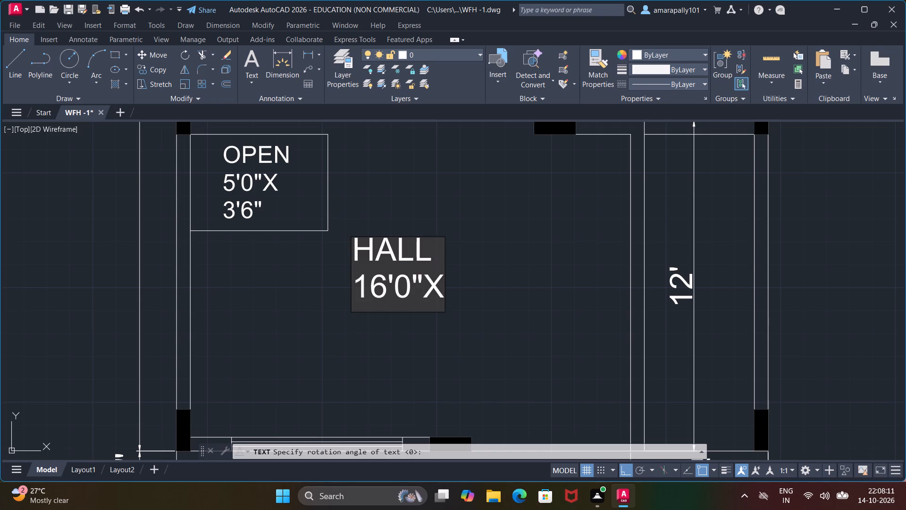
pyautogui.write('25')
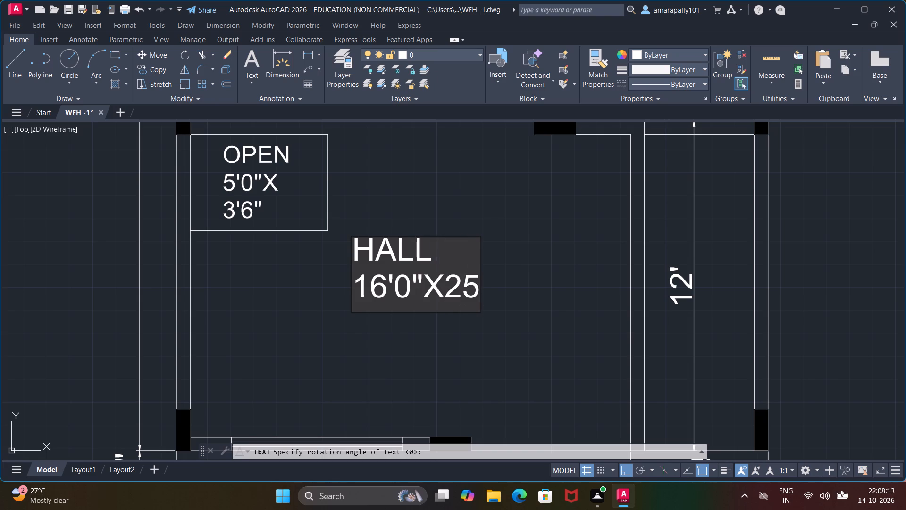
pyautogui.press("'")
pyautogui.press('0')
pyautogui.hotkey('shift', '"')
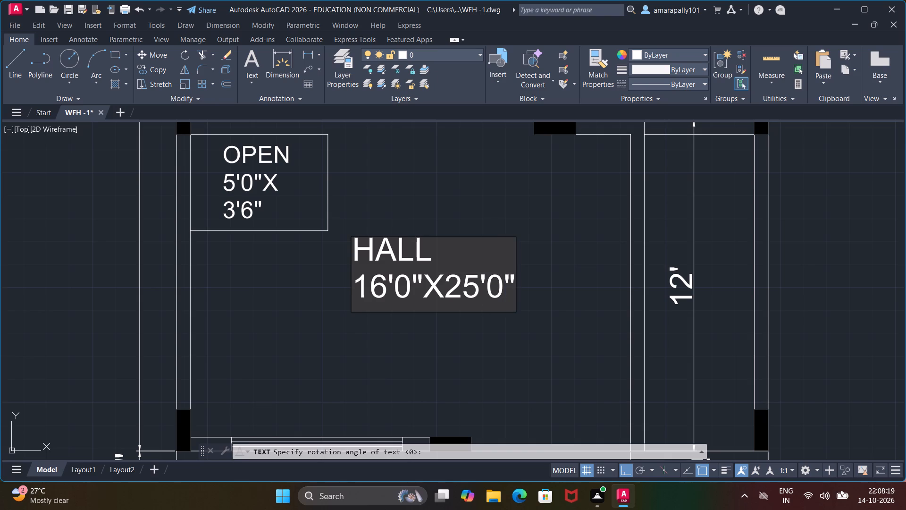
pyautogui.click(354, 296)
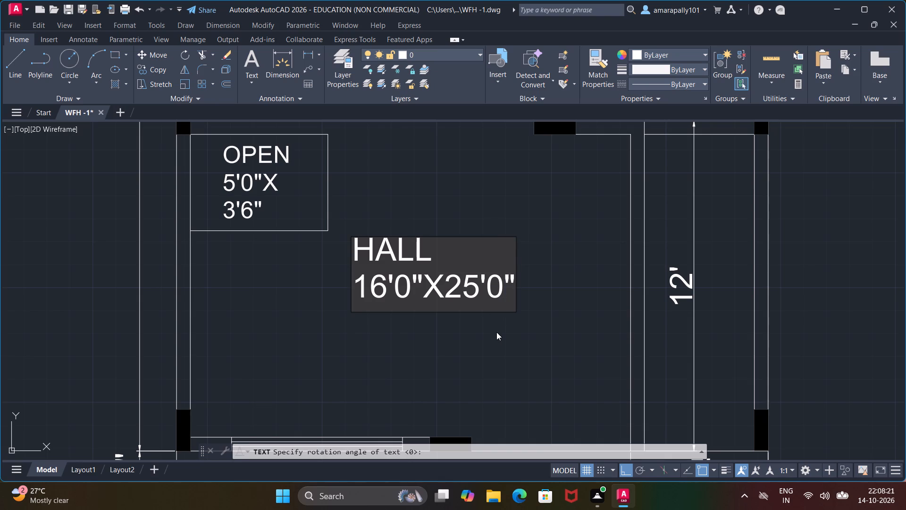
pyautogui.click(490, 341)
pyautogui.press('Escape')
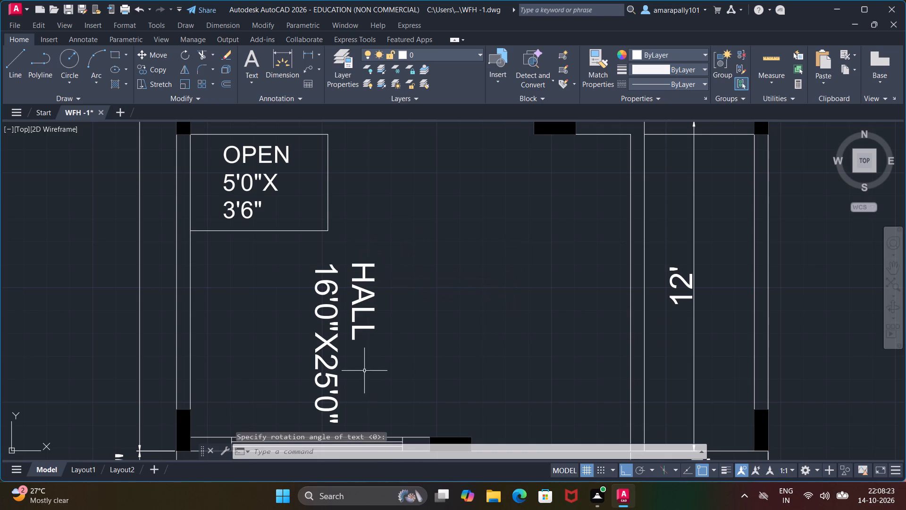
# Rotate both HALL label lines 90° about the start point of HALL so they read horizontally.
pyautogui.click(356, 328)
pyautogui.click(327, 346)
pyautogui.rightClick(327, 347)
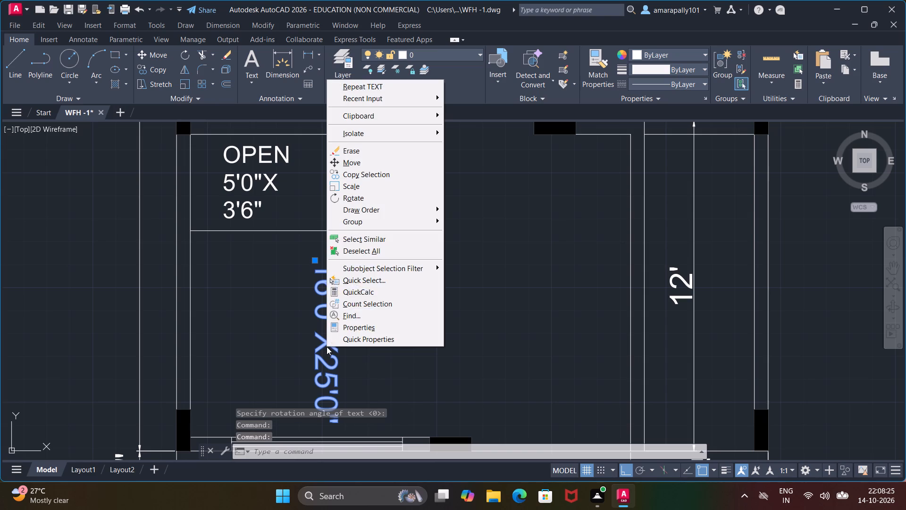
pyautogui.click(342, 194)
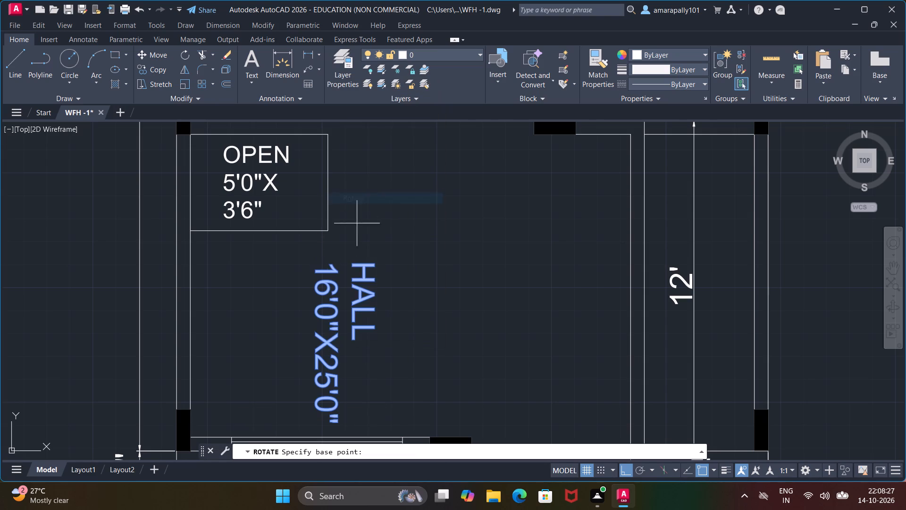
pyautogui.click(350, 264)
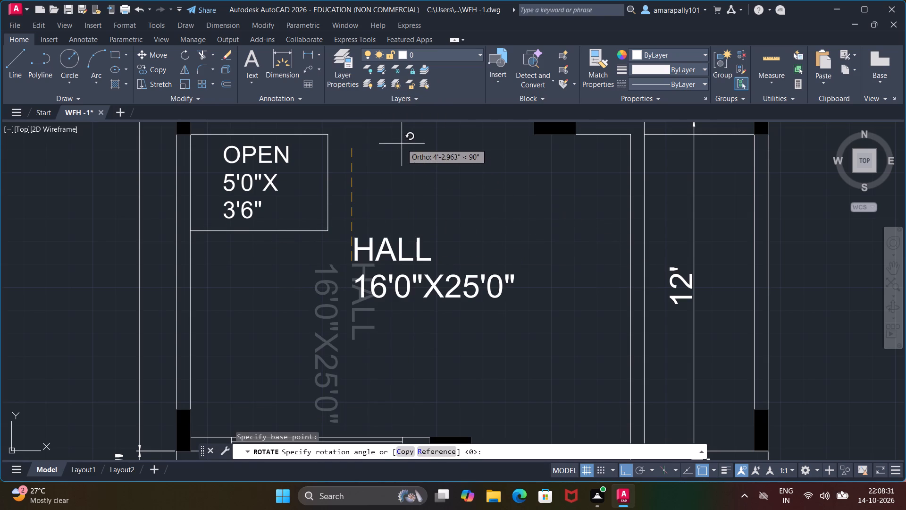
pyautogui.click(376, 130)
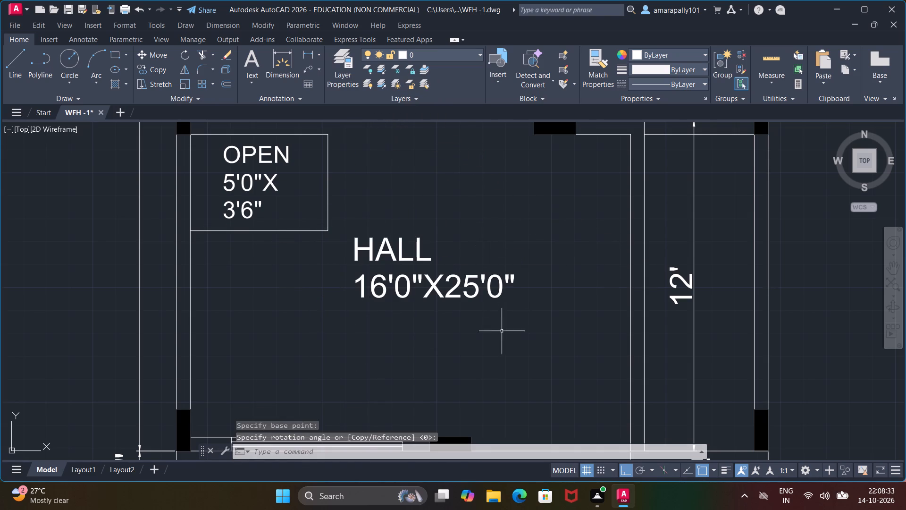
# Set the text height of both the HALL and 16'0"X25'0" lines to 8".
pyautogui.scroll(-3, 496, 346)
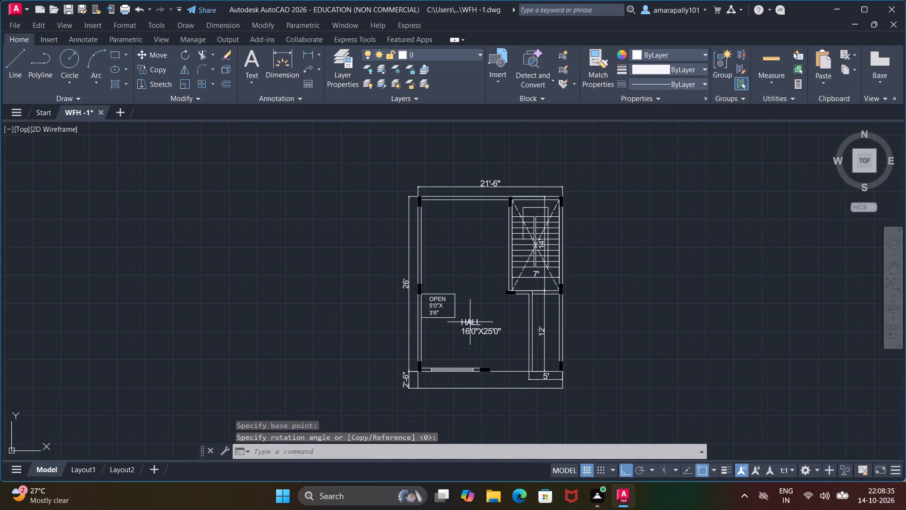
pyautogui.click(470, 322)
pyautogui.click(468, 332)
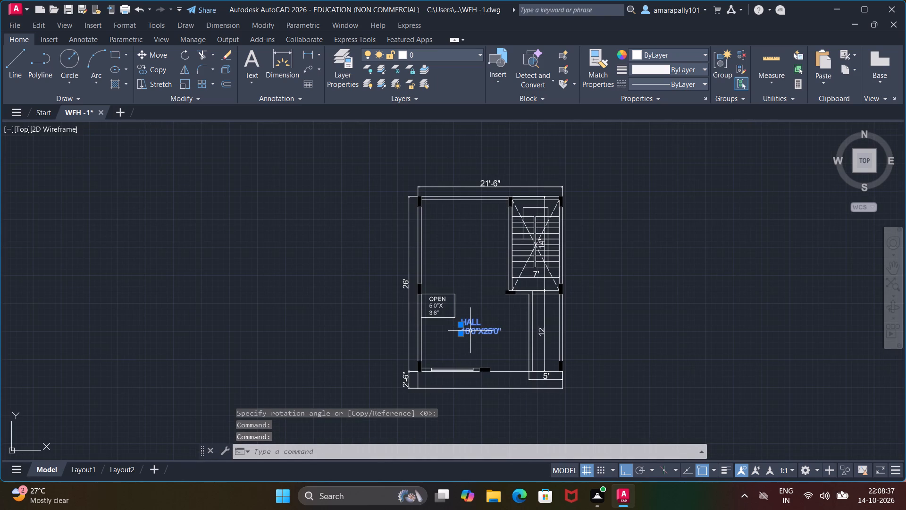
pyautogui.rightClick(479, 277)
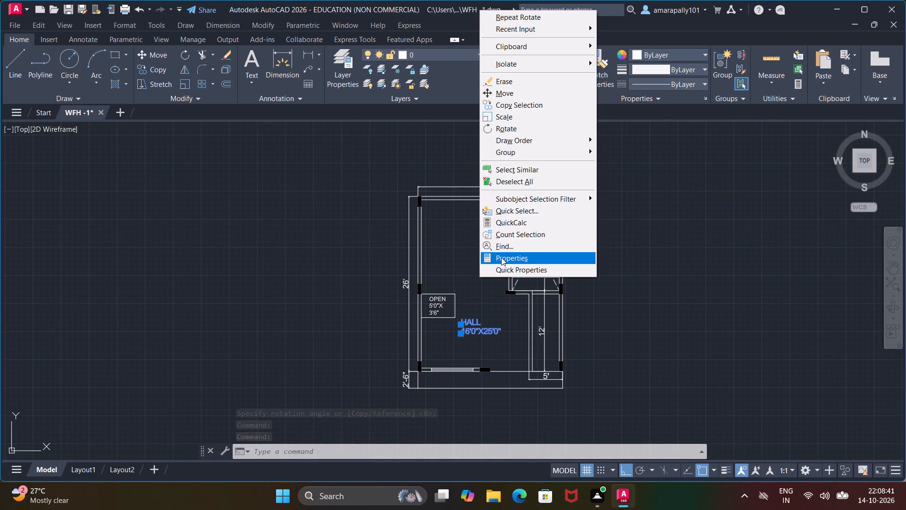
pyautogui.click(501, 257)
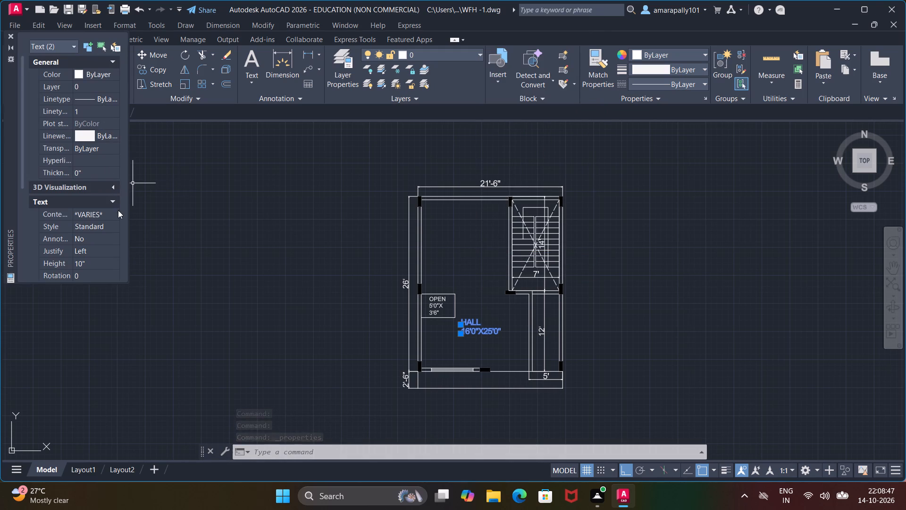
pyautogui.click(92, 264)
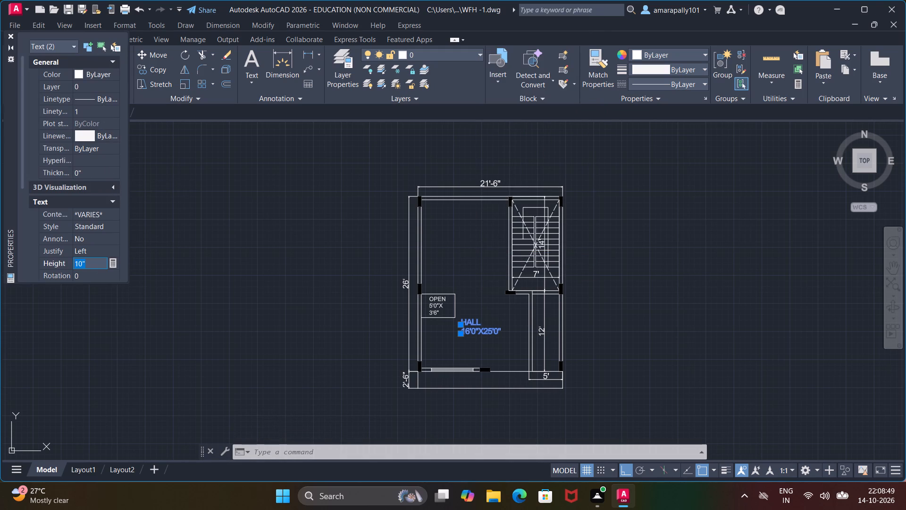
pyautogui.press('BackSpace')
pyautogui.press('8')
pyautogui.press("'")
pyautogui.press('Return')
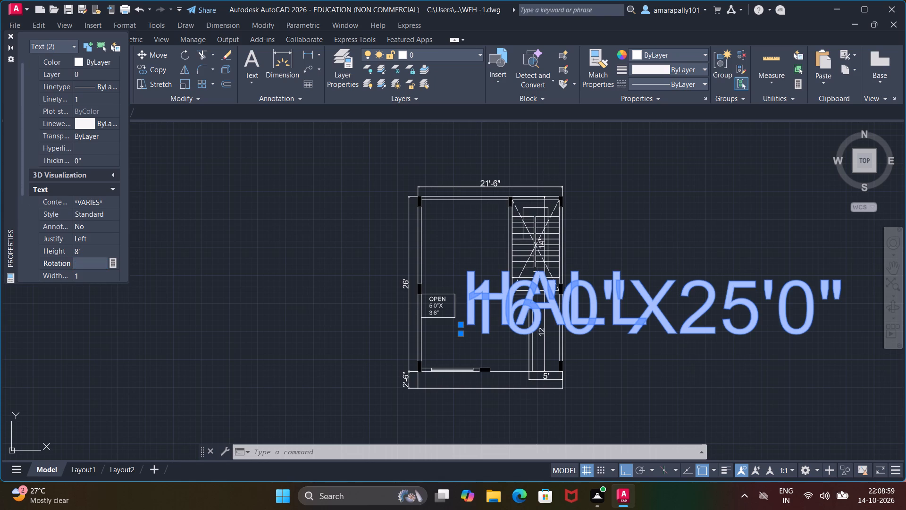
pyautogui.hotkey('ctrl', 'z')
pyautogui.click(99, 250)
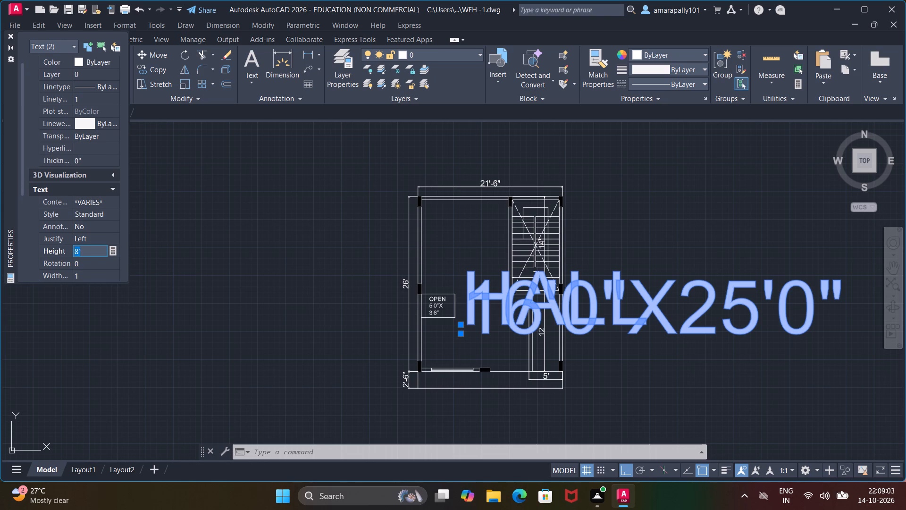
pyautogui.press('BackSpace')
pyautogui.write('8"')
pyautogui.press('Return')
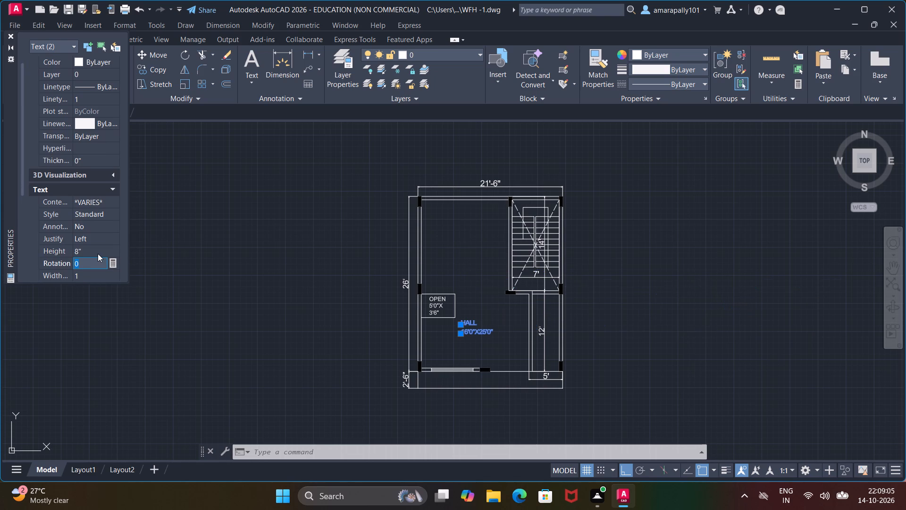
pyautogui.press('Escape')
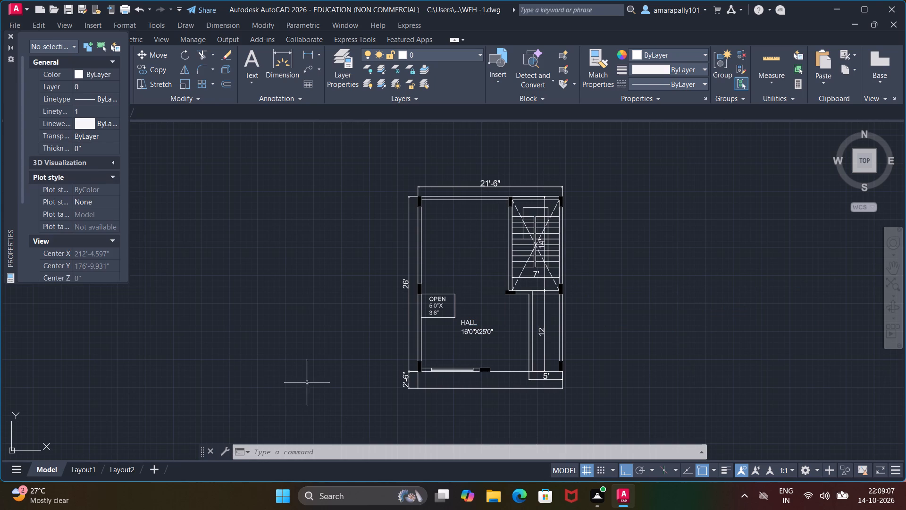
pyautogui.press('Escape')
pyautogui.press('Escape')
# Move the HALL and 16'0"X25'0" label lines together a little to the east, further from the OPEN rectangle.
pyautogui.scroll(3, 445, 325)
pyautogui.click(520, 327)
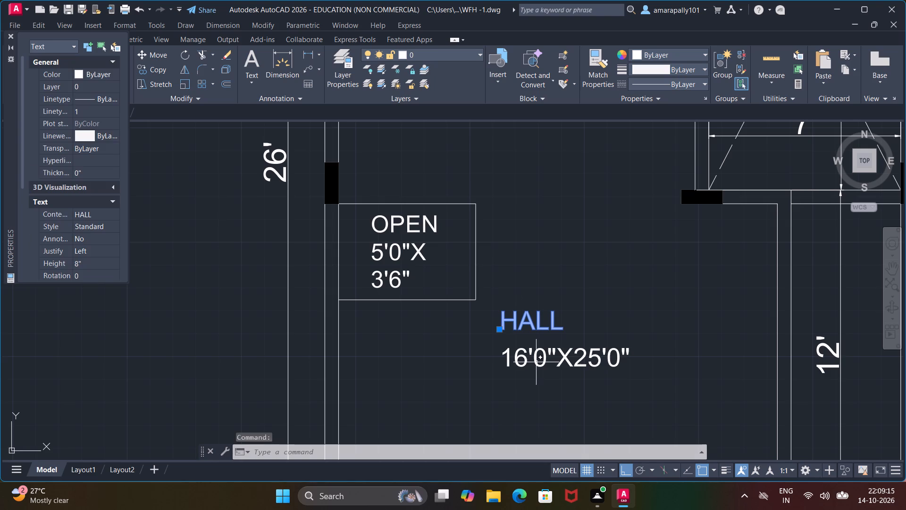
pyautogui.click(536, 362)
pyautogui.rightClick(530, 366)
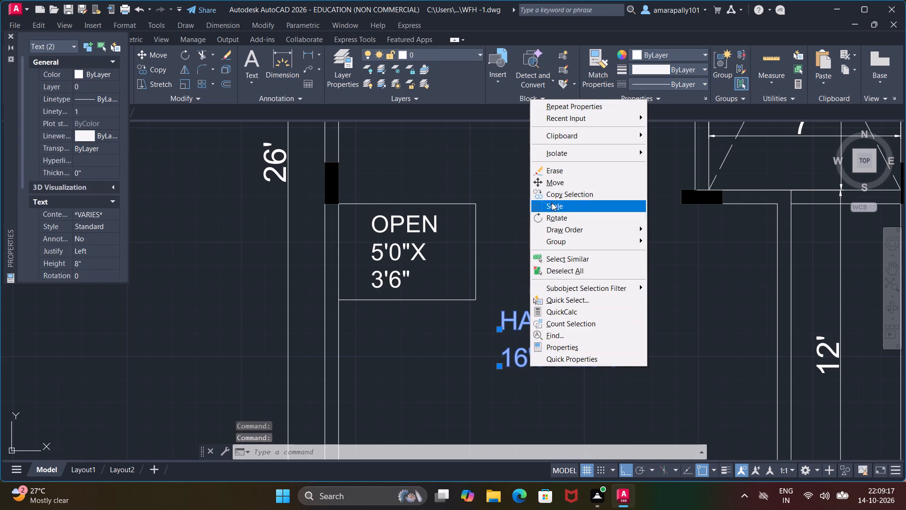
pyautogui.click(550, 182)
pyautogui.click(529, 336)
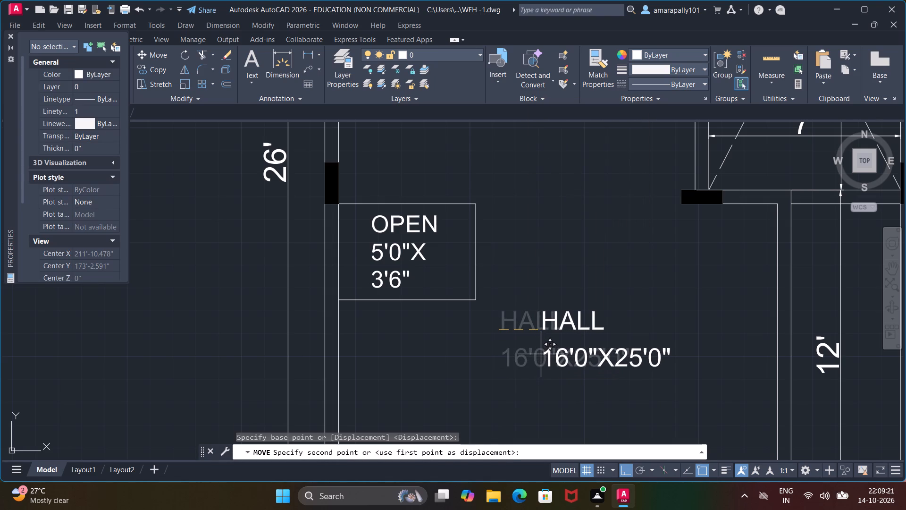
pyautogui.click(541, 354)
pyautogui.press('Escape')
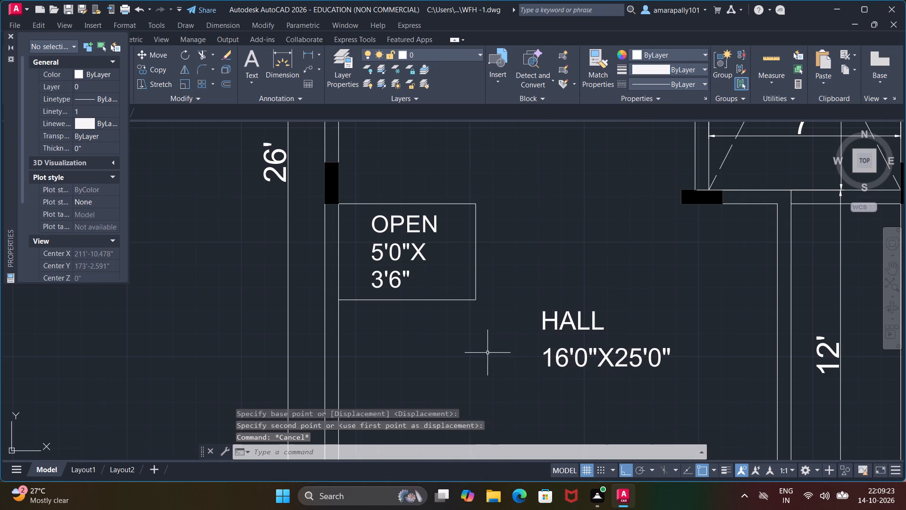
pyautogui.press('Escape')
pyautogui.press('Escape')
pyautogui.scroll(-1, 466, 351)
pyautogui.press('Escape')
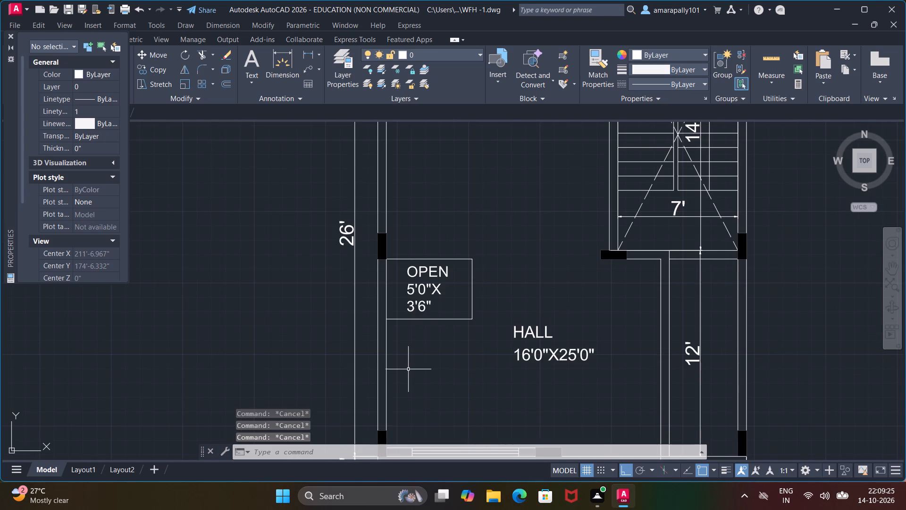
# Close the Properties palette.
pyautogui.click(8, 35)
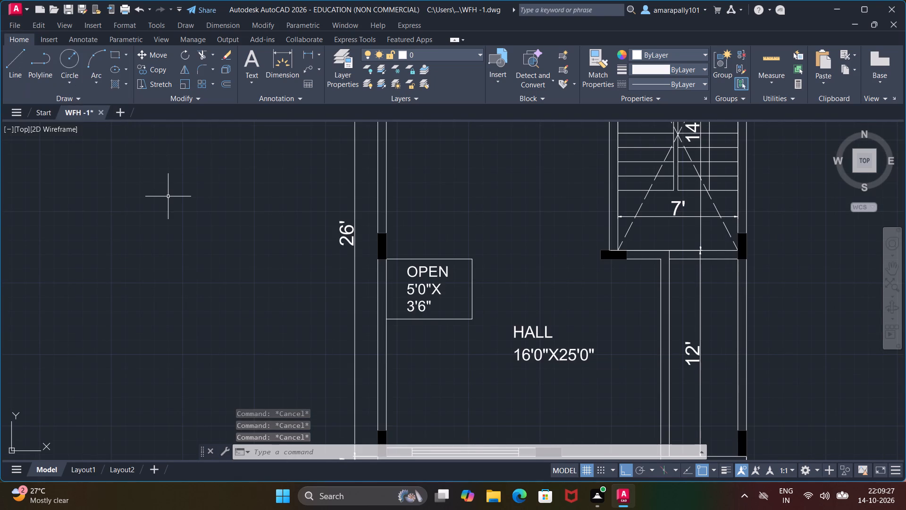
# Add the single-line text PROJECTION in the 2'-6" strip below the hall, 8" high, with its rotation picked straight down.
pyautogui.write('TEXT')
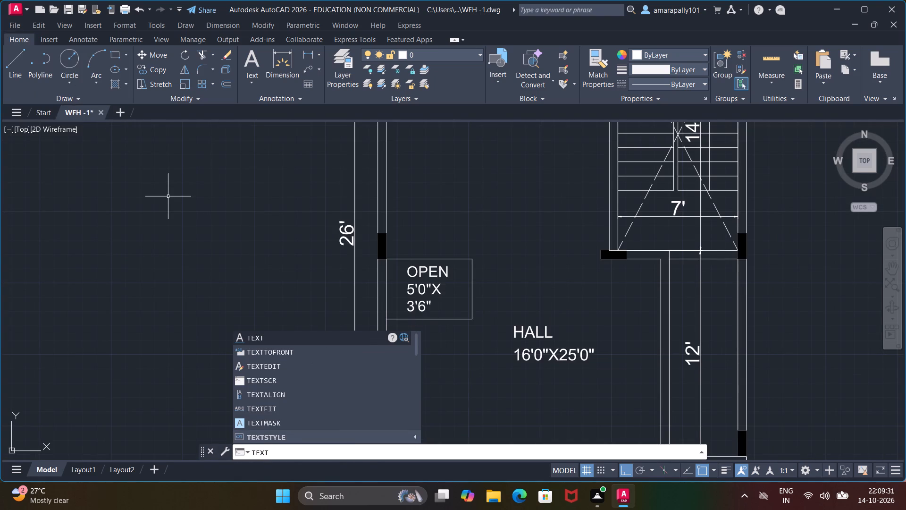
pyautogui.press('Return')
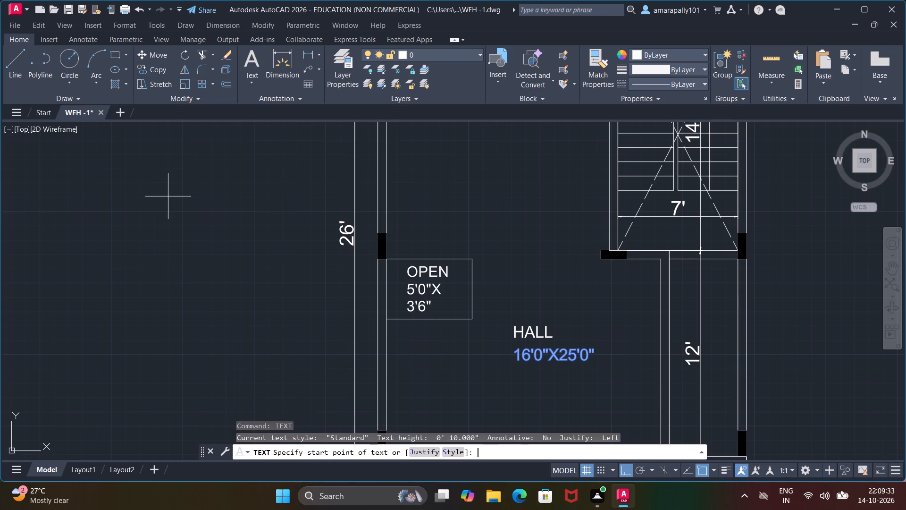
pyautogui.scroll(-3, 534, 254)
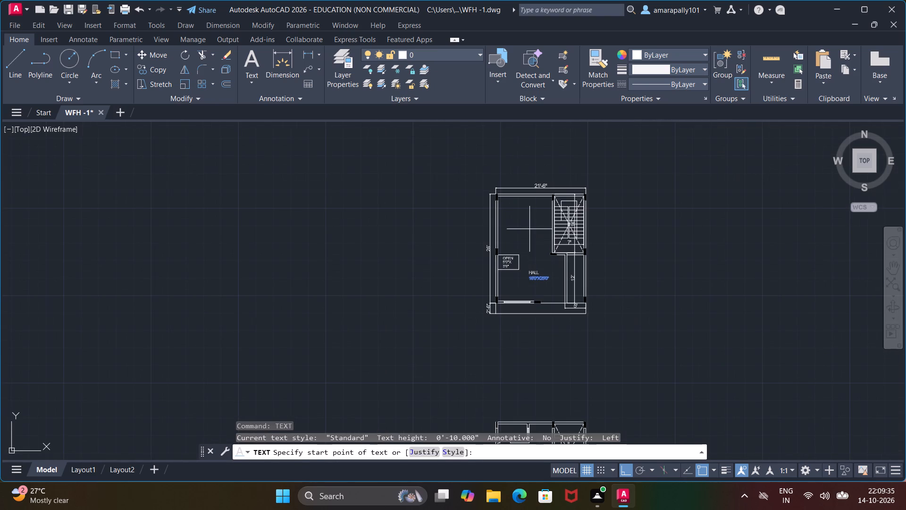
pyautogui.moveTo(520, 242); pyautogui.dragTo(433, 245, button='middle')
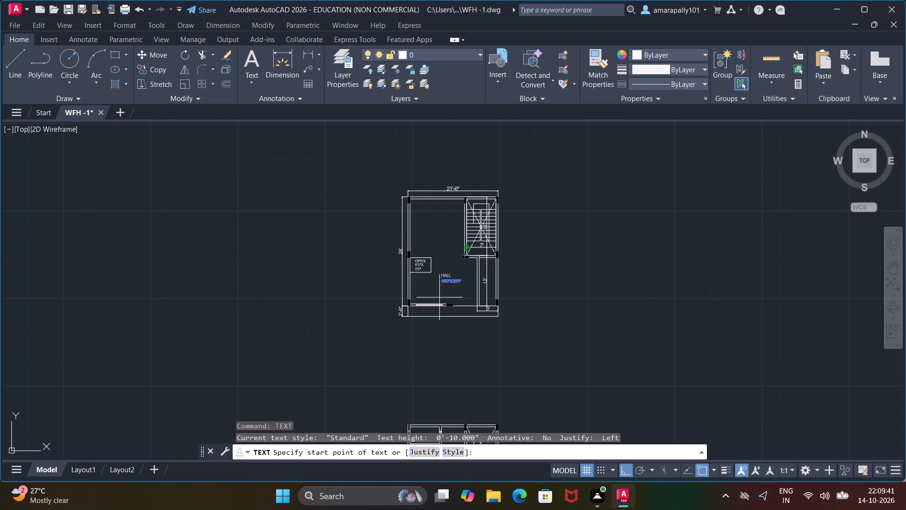
pyautogui.scroll(1, 461, 280)
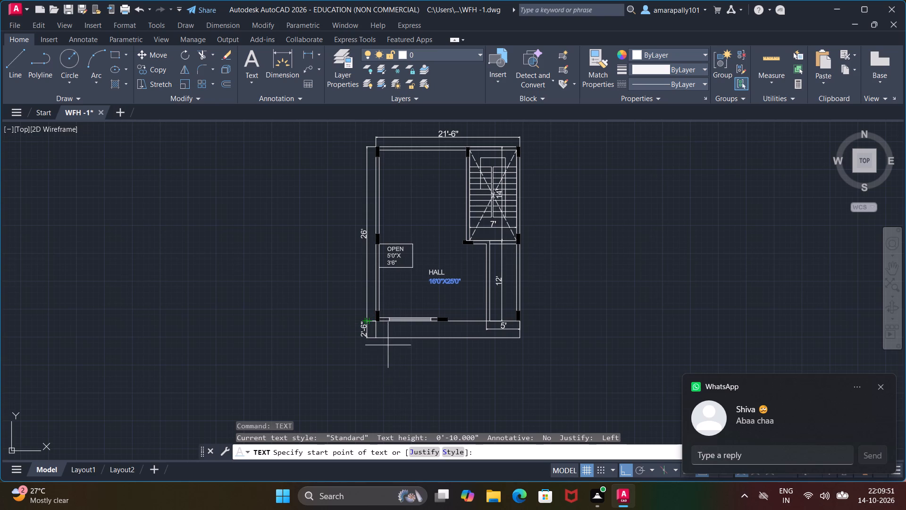
pyautogui.scroll(4, 380, 334)
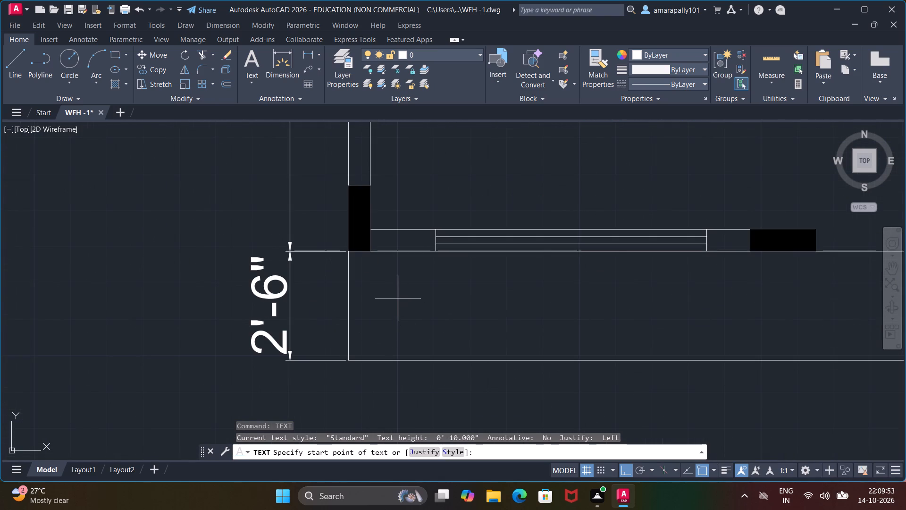
pyautogui.click(398, 298)
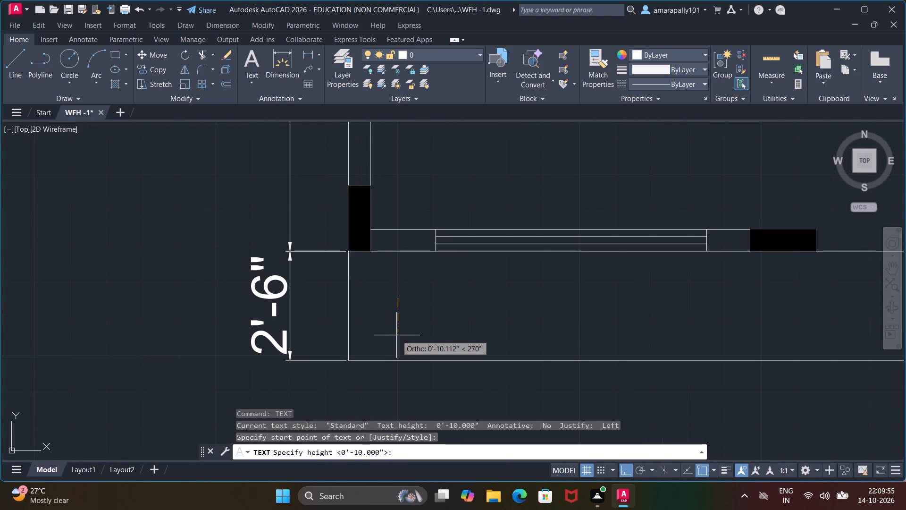
pyautogui.write('8"')
pyautogui.press('Return')
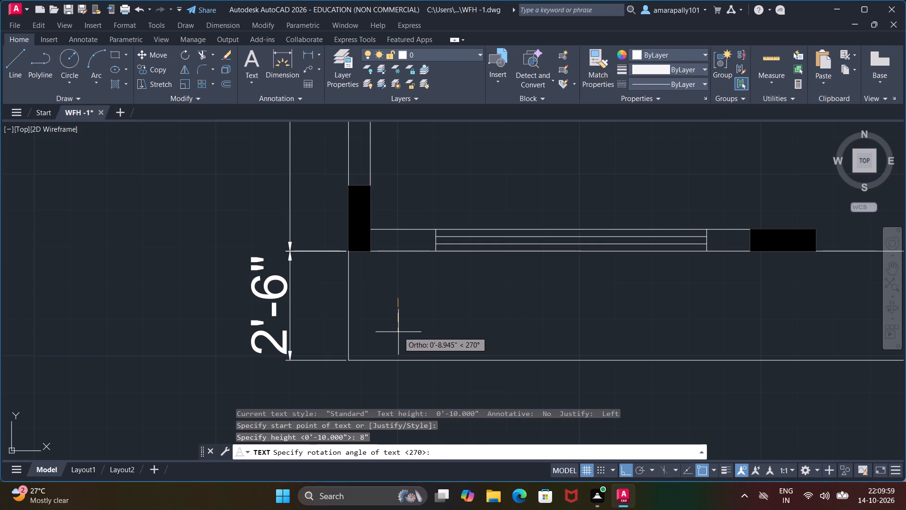
pyautogui.click(398, 332)
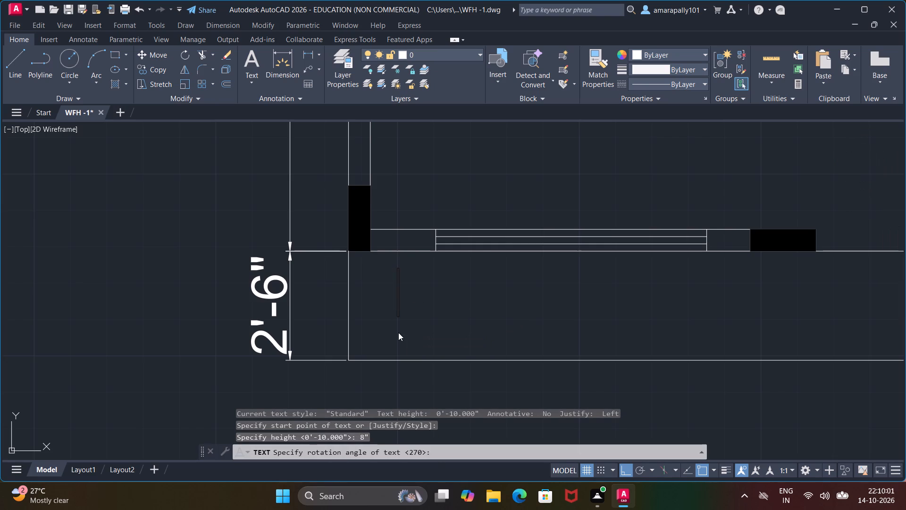
pyautogui.write('PRO')
pyautogui.press('j')
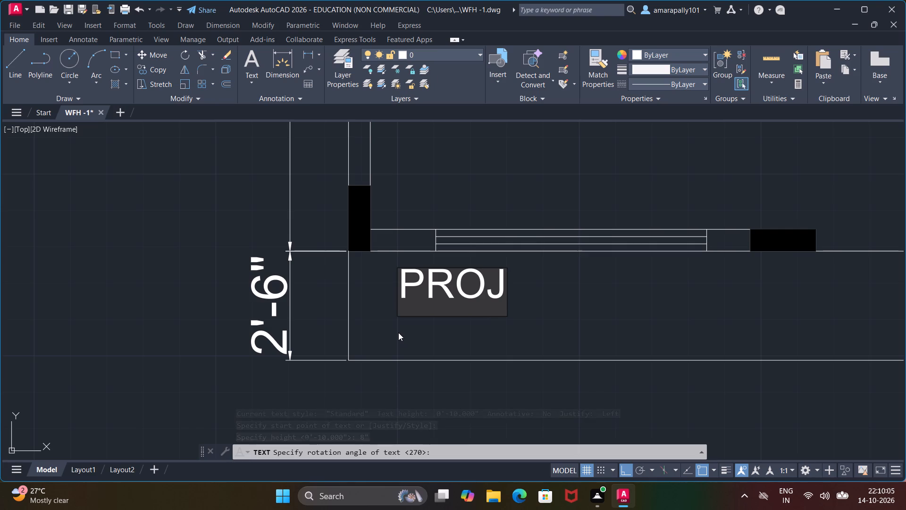
pyautogui.write('ECTION')
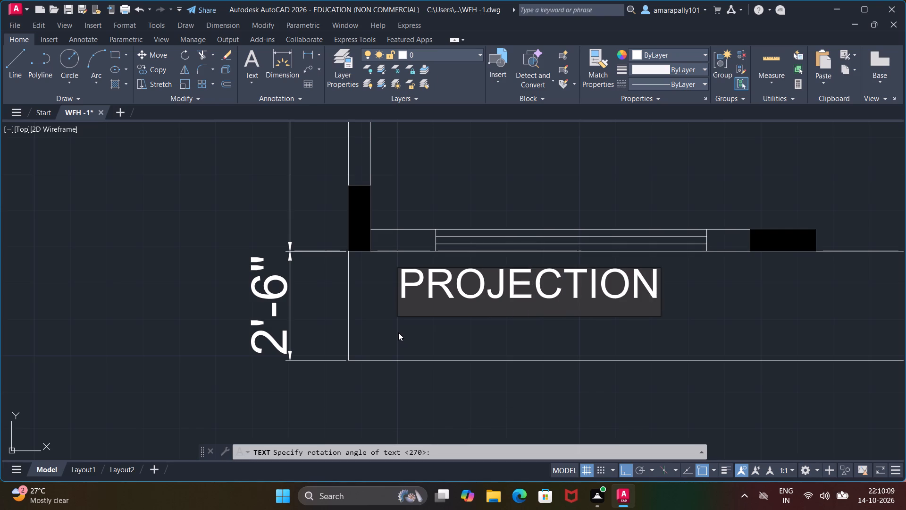
pyautogui.click(414, 374)
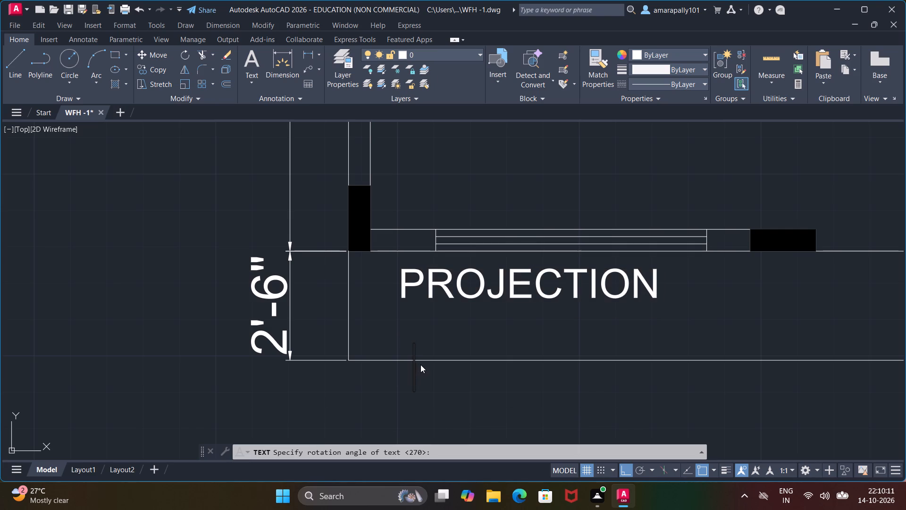
pyautogui.press('Escape')
# Rotate the PROJECTION label 90° about a point on its first letter so it reads horizontally.
pyautogui.click(418, 360)
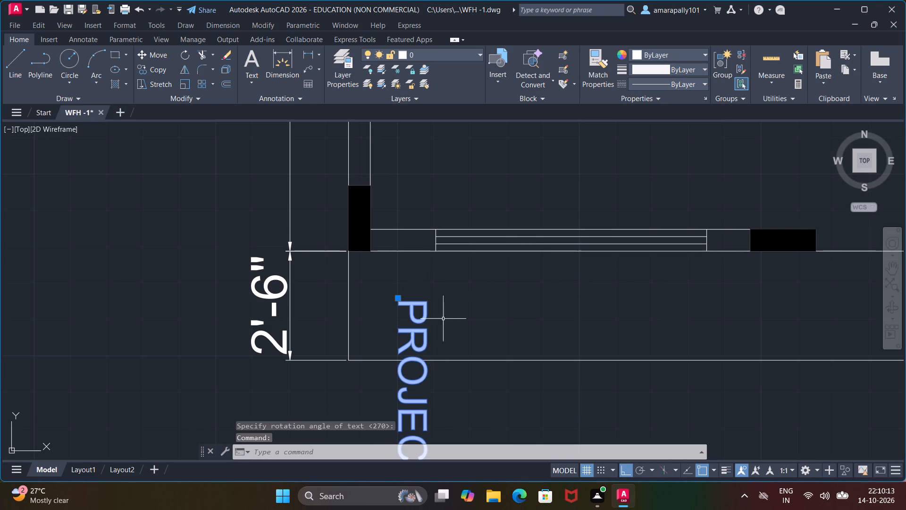
pyautogui.rightClick(451, 310)
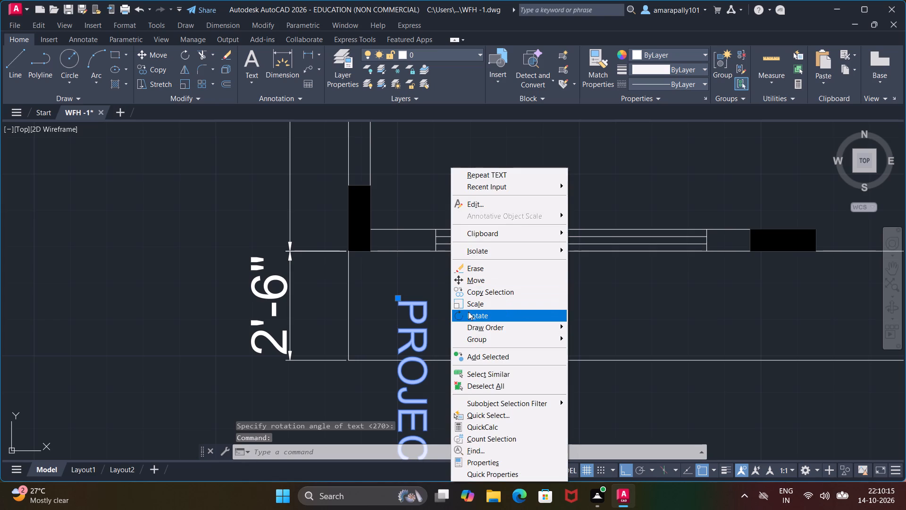
pyautogui.click(468, 313)
pyautogui.click(413, 321)
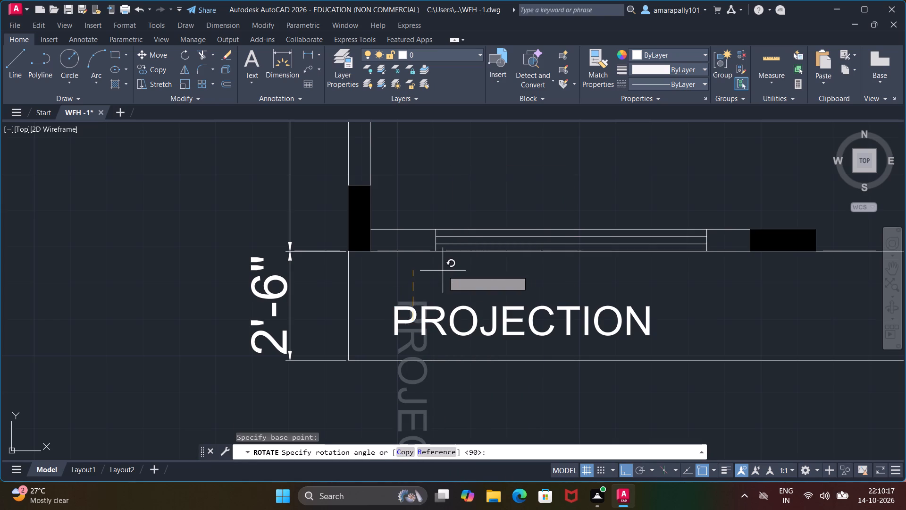
pyautogui.click(446, 150)
# Move the PROJECTION label straight up about 4" within the 2'-6" strip.
pyautogui.click(506, 326)
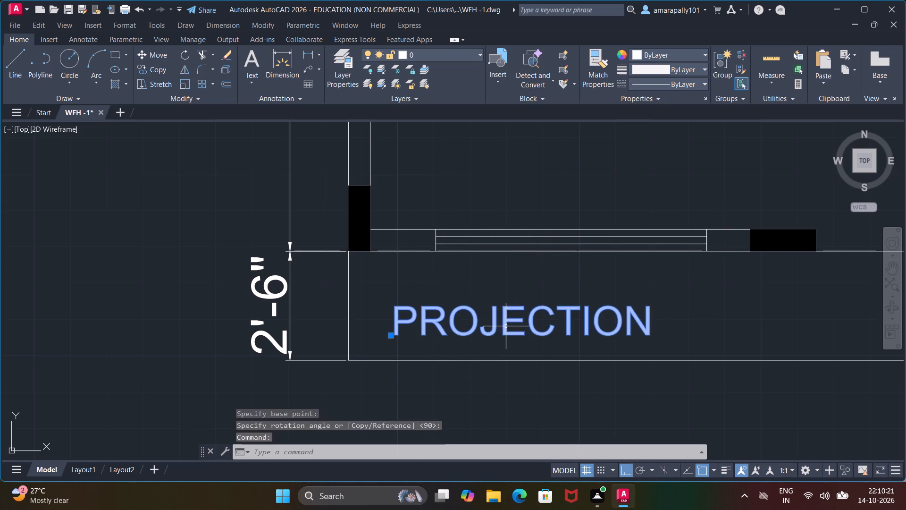
pyautogui.rightClick(507, 323)
pyautogui.click(530, 123)
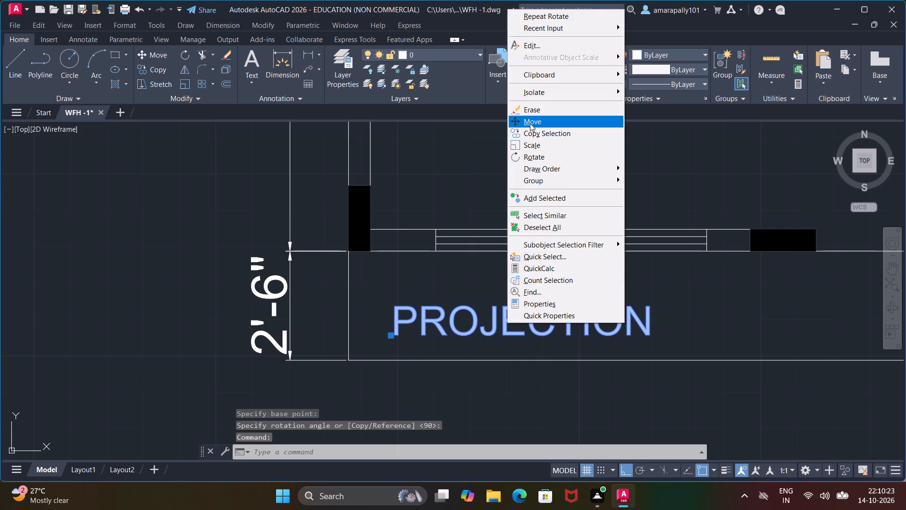
pyautogui.click(498, 323)
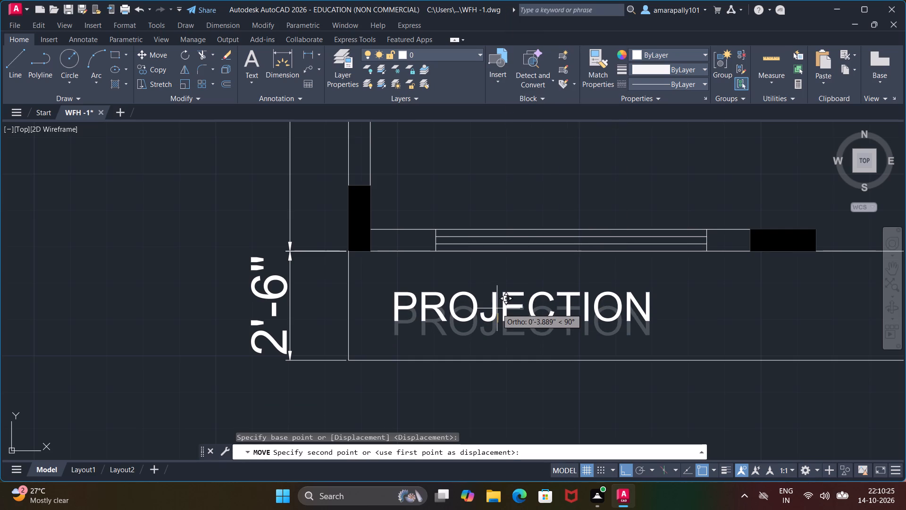
pyautogui.click(497, 308)
pyautogui.scroll(-4, 543, 335)
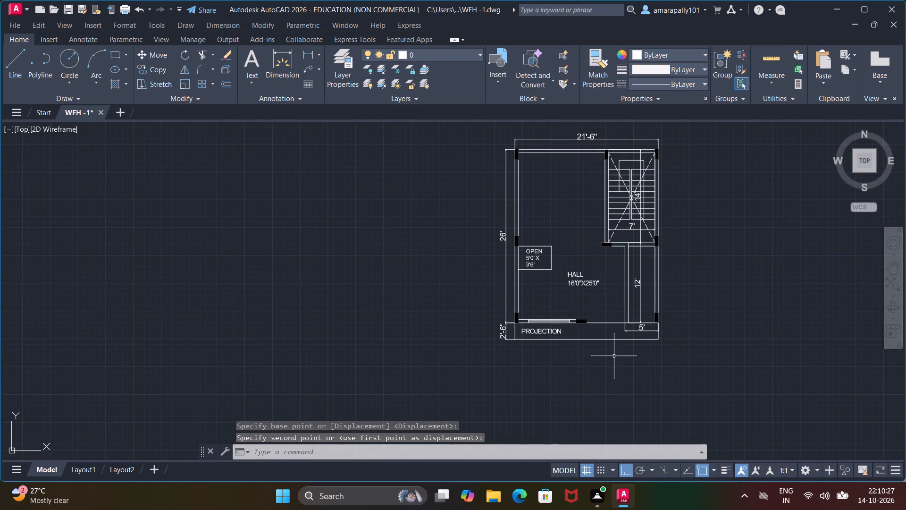
pyautogui.press('Escape')
pyautogui.press('Escape')
pyautogui.press('Escape')
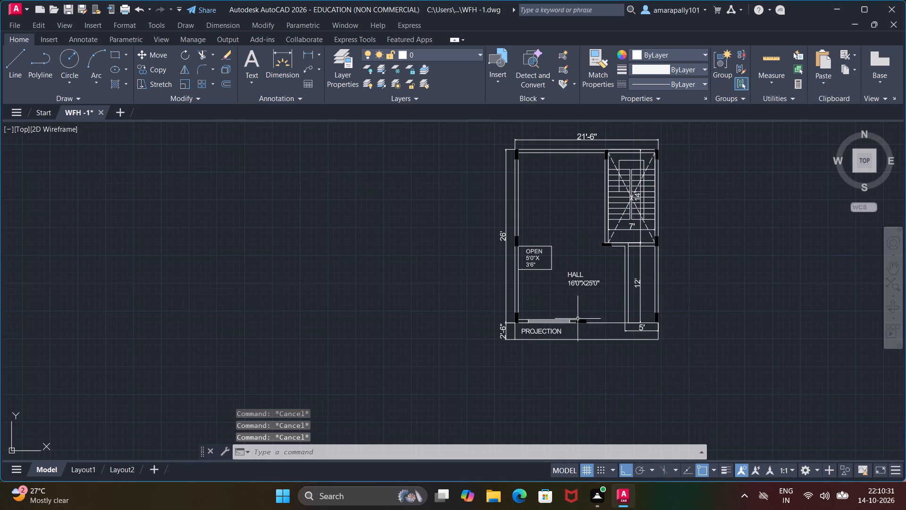
# Add the single-line text PASSAGE 4'0" WIDE, 8" high, in the passage beside its 12' dimension, with its rotation picked at 0° across the passage.
pyautogui.scroll(1, 599, 263)
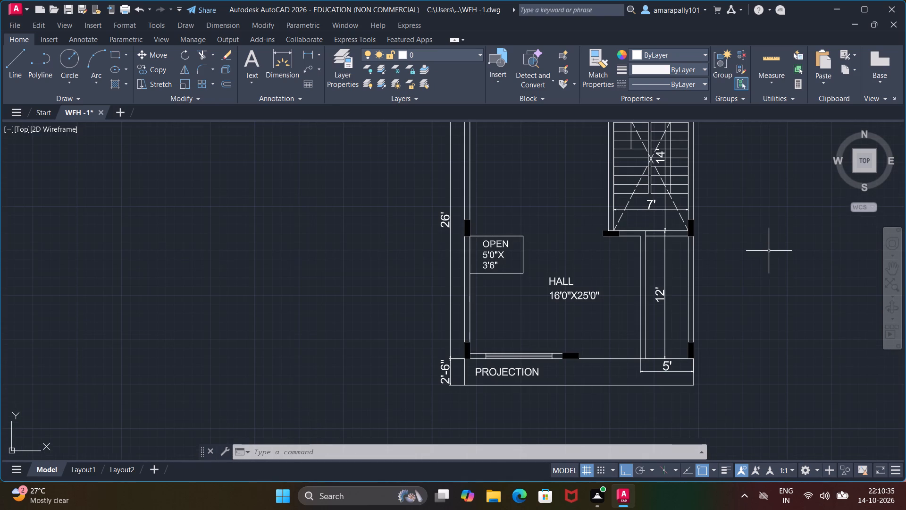
pyautogui.scroll(3, 733, 329)
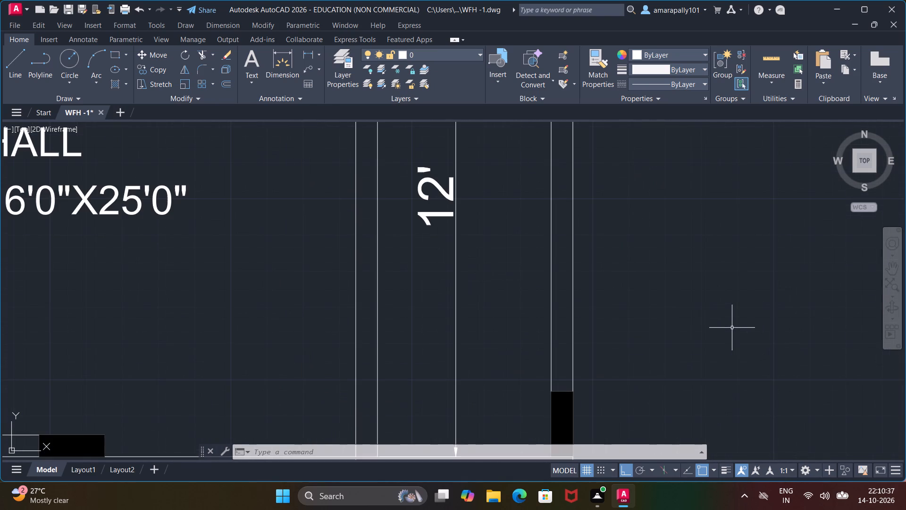
pyautogui.scroll(-2, 724, 322)
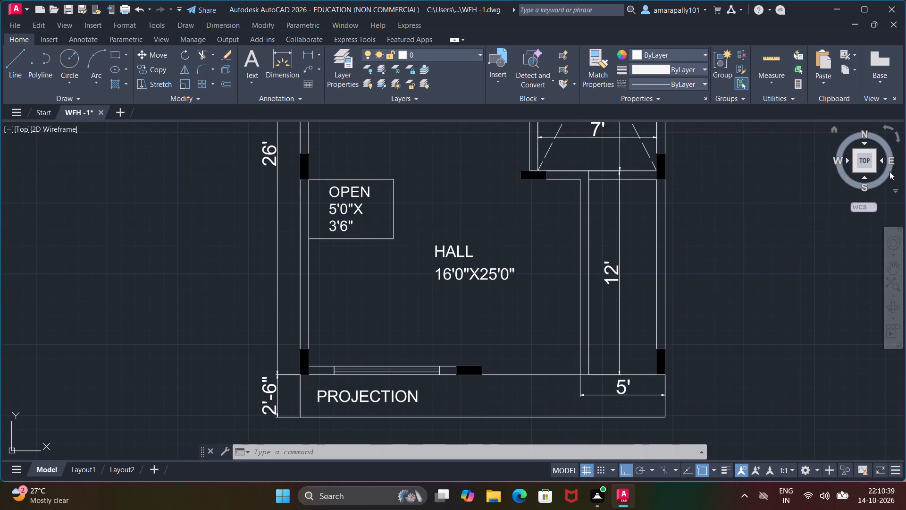
pyautogui.click(890, 161)
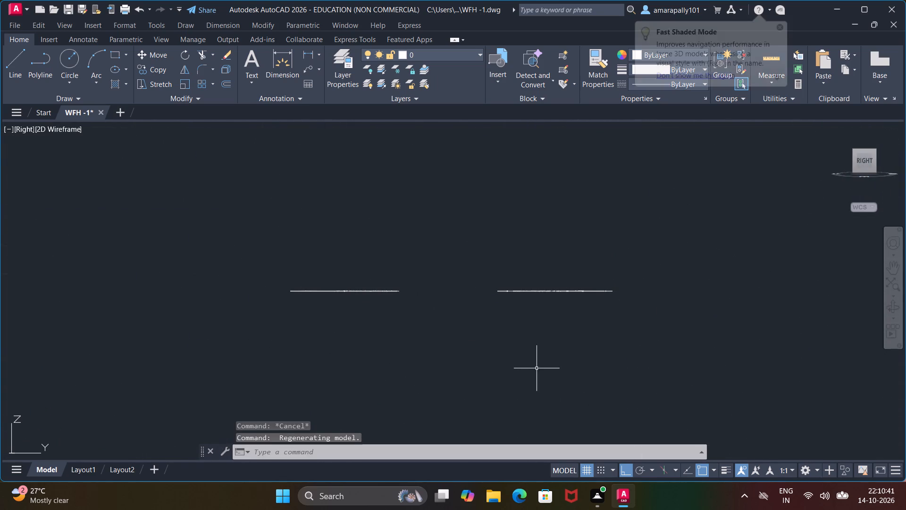
pyautogui.click(866, 147)
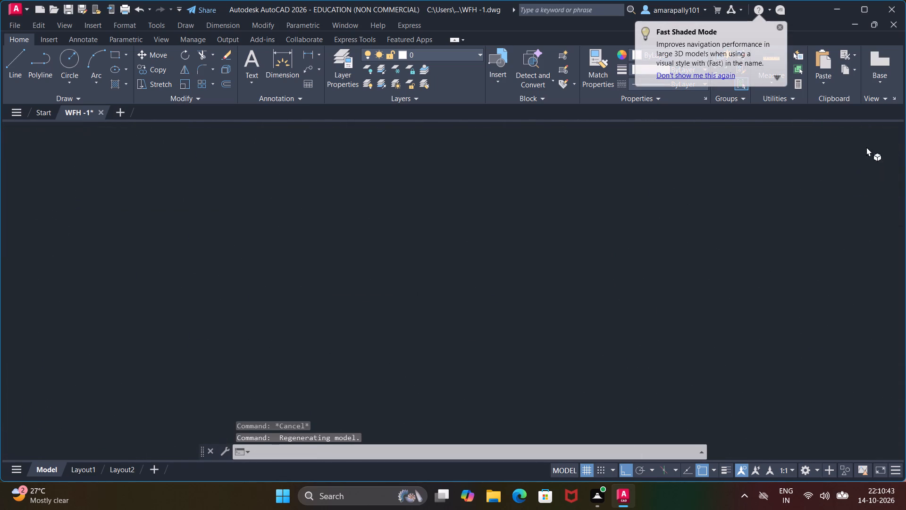
pyautogui.scroll(3, 550, 327)
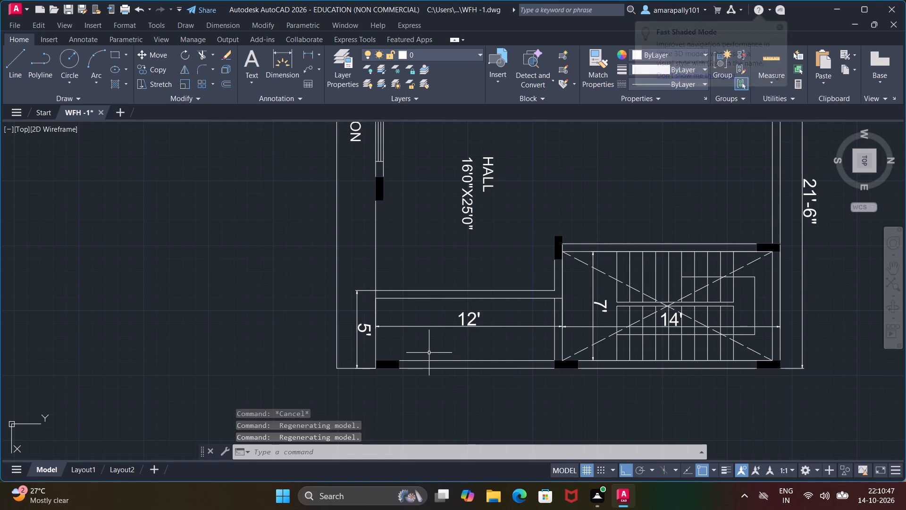
pyautogui.write('TEXT')
pyautogui.press('Return')
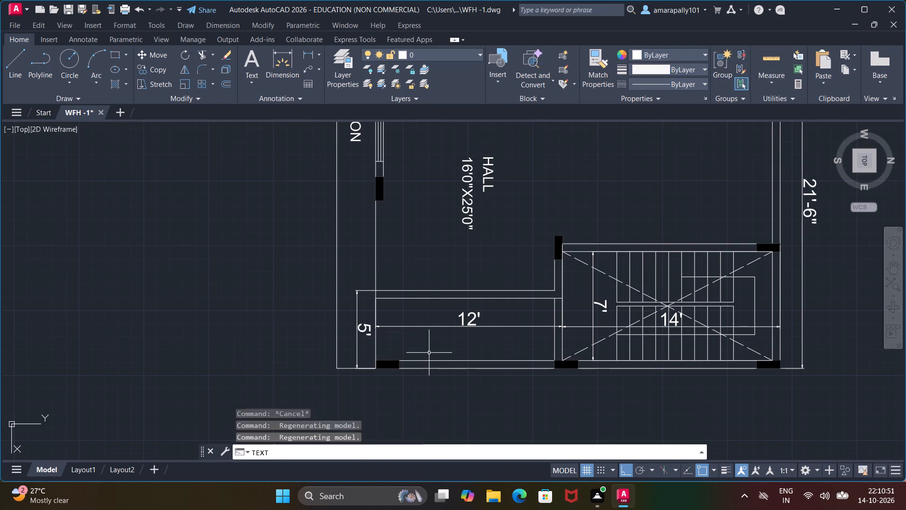
pyautogui.scroll(3, 416, 335)
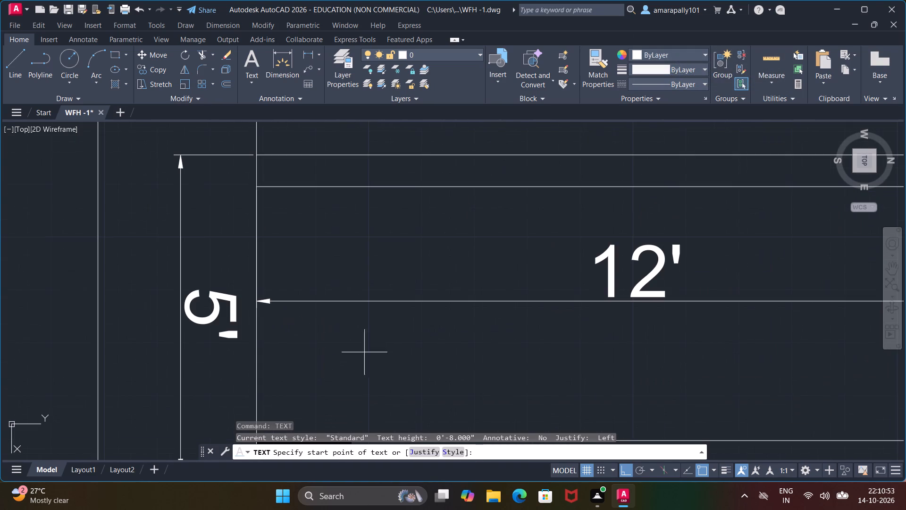
pyautogui.click(289, 346)
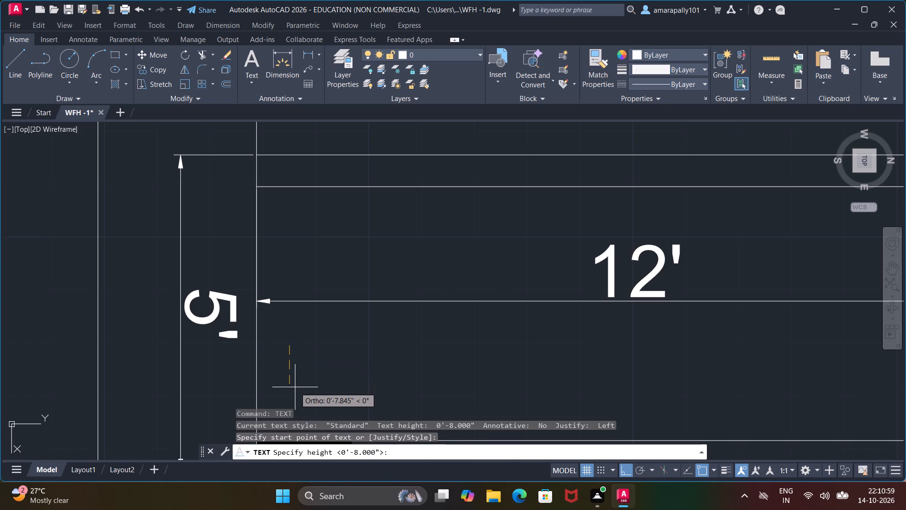
pyautogui.write('8"')
pyautogui.press('Return')
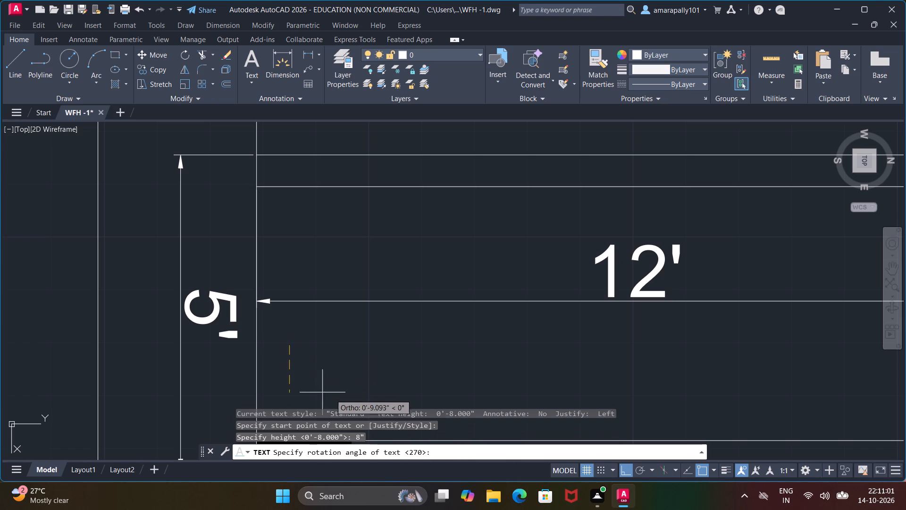
pyautogui.click(287, 374)
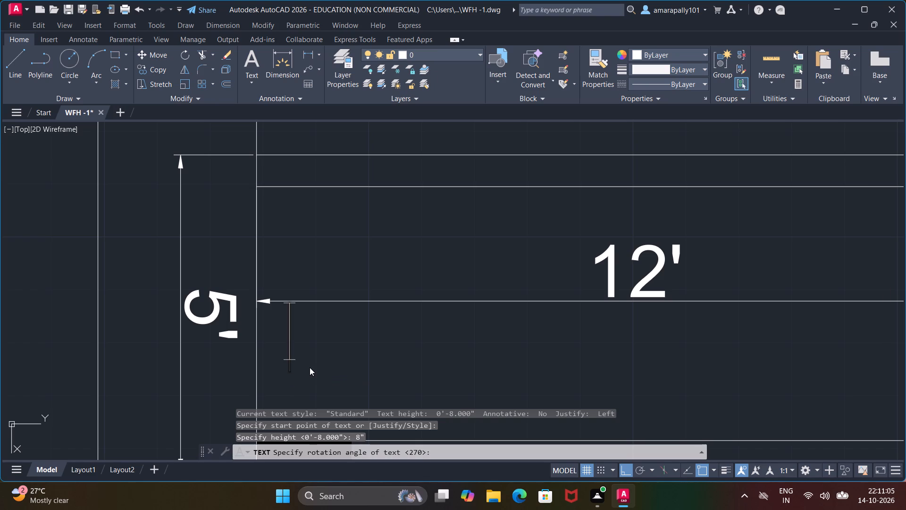
pyautogui.write('PASSA')
pyautogui.write('GE')
pyautogui.press('space')
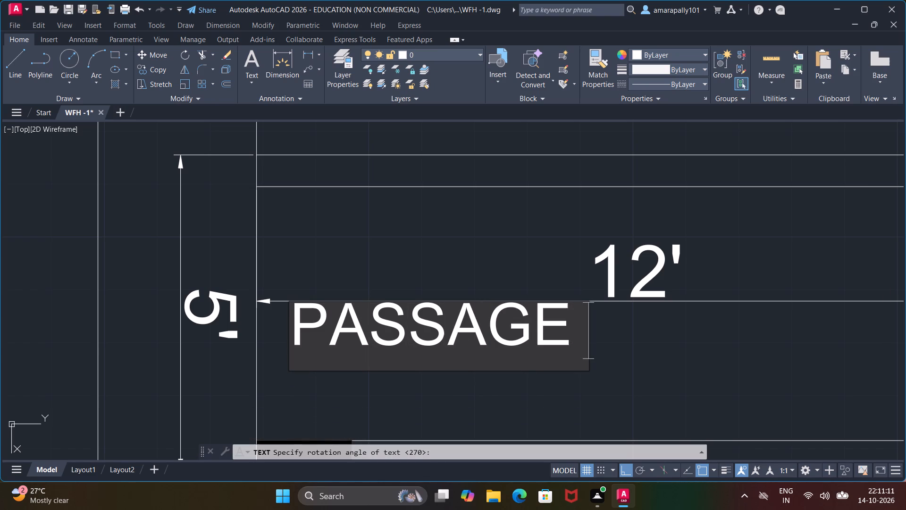
pyautogui.press('4')
pyautogui.press("'")
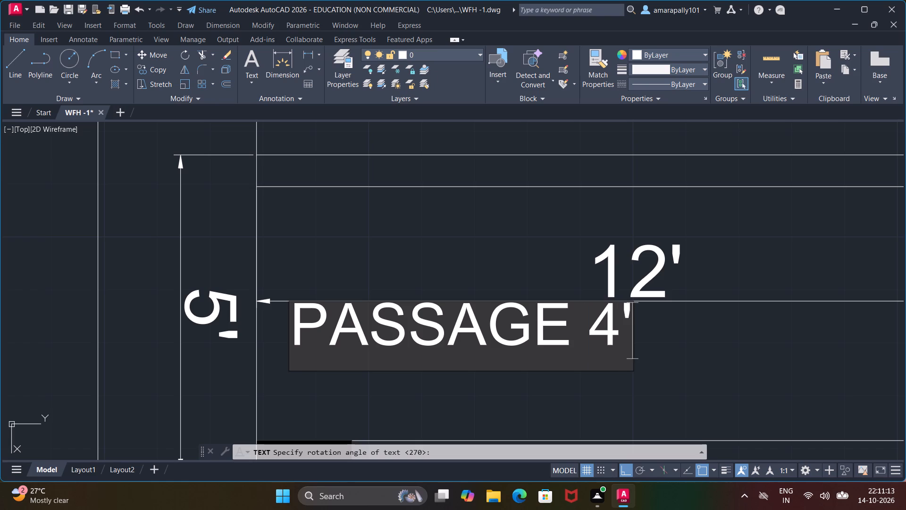
pyautogui.press('0')
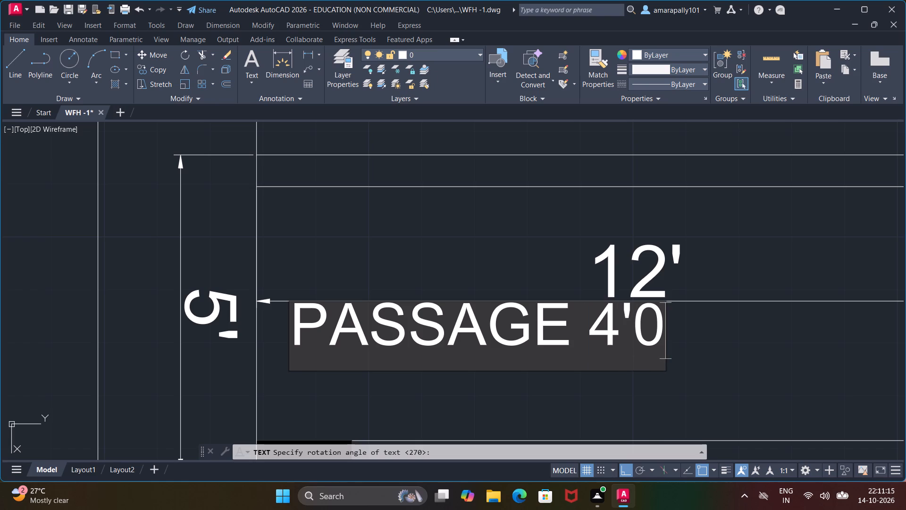
pyautogui.hotkey('shift', '"')
pyautogui.press('space')
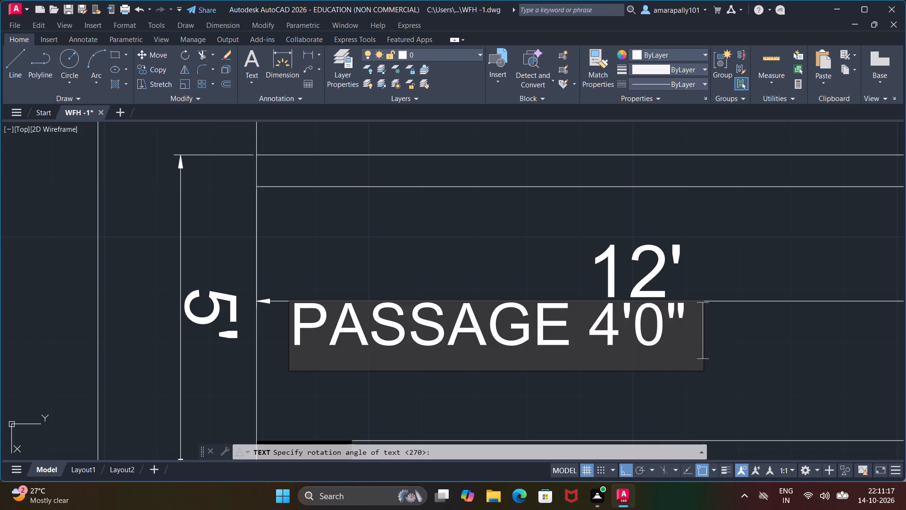
pyautogui.write('WIDE')
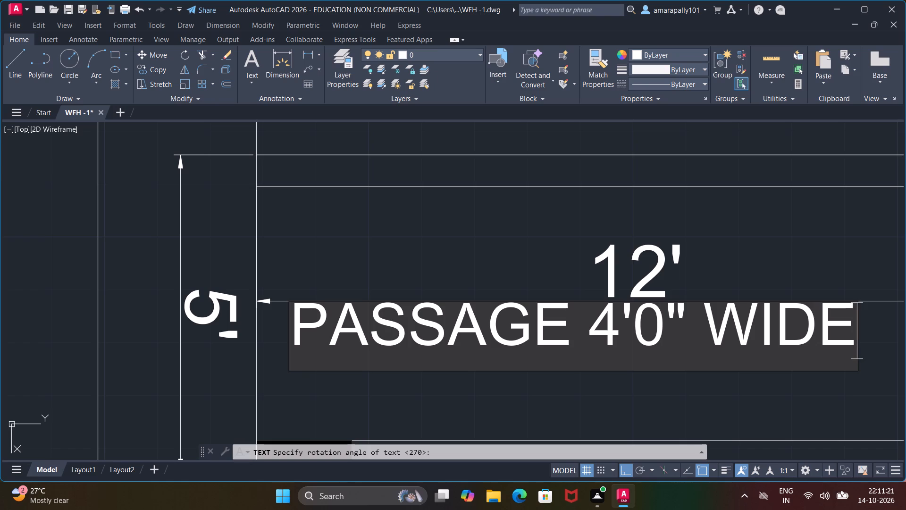
pyautogui.click(329, 375)
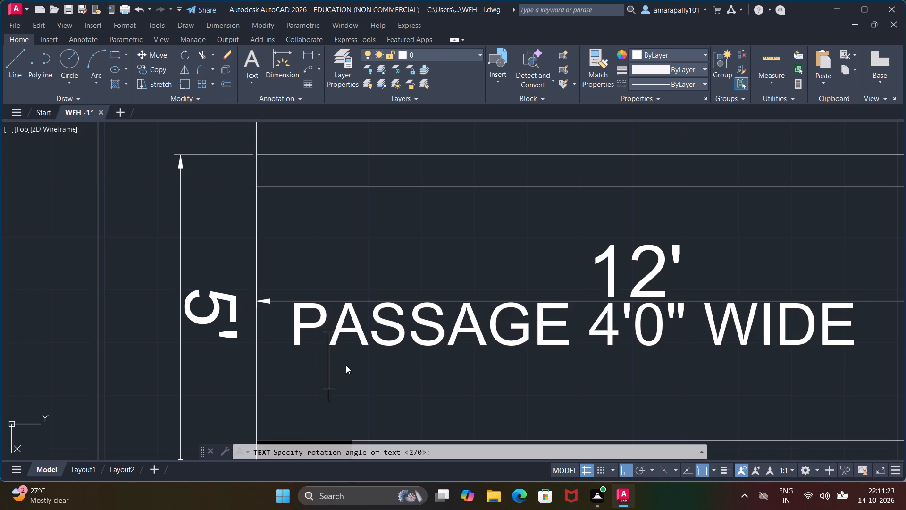
pyautogui.press('Escape')
pyautogui.scroll(-1, 346, 365)
pyautogui.press('Escape')
# Rotate the PASSAGE 4'0" WIDE label 90° about a point on its first letter so it runs along the passage's 12' length.
pyautogui.click(332, 388)
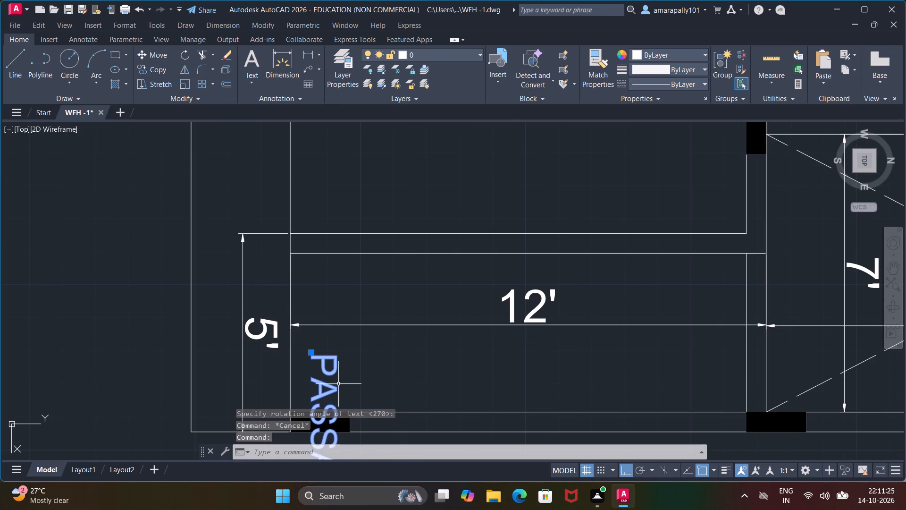
pyautogui.rightClick(394, 344)
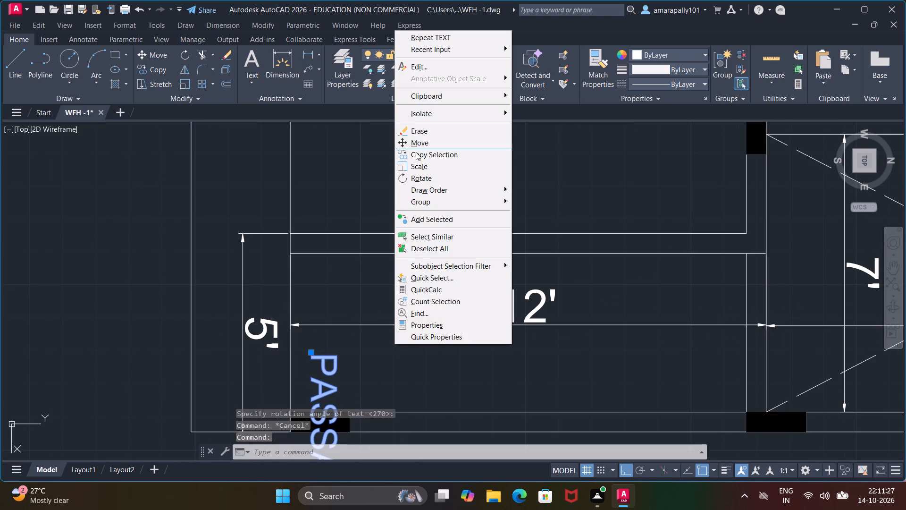
pyautogui.click(418, 177)
pyautogui.click(324, 370)
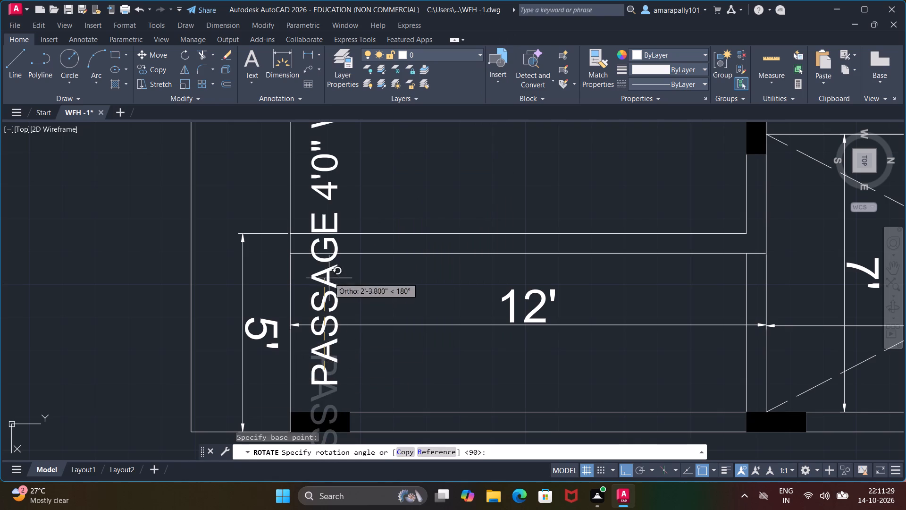
pyautogui.click(671, 274)
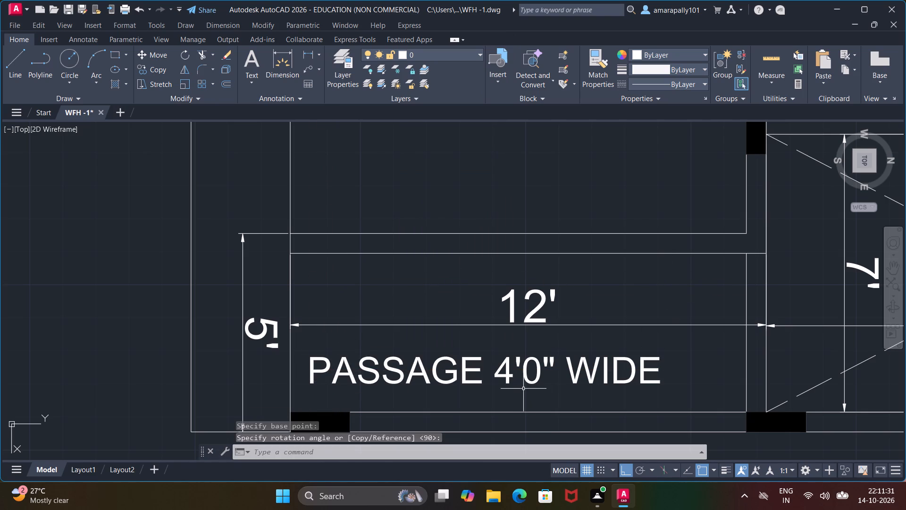
# Move the PASSAGE 4'0" WIDE label about 10" along the passage towards the staircase.
pyautogui.click(524, 377)
pyautogui.rightClick(523, 377)
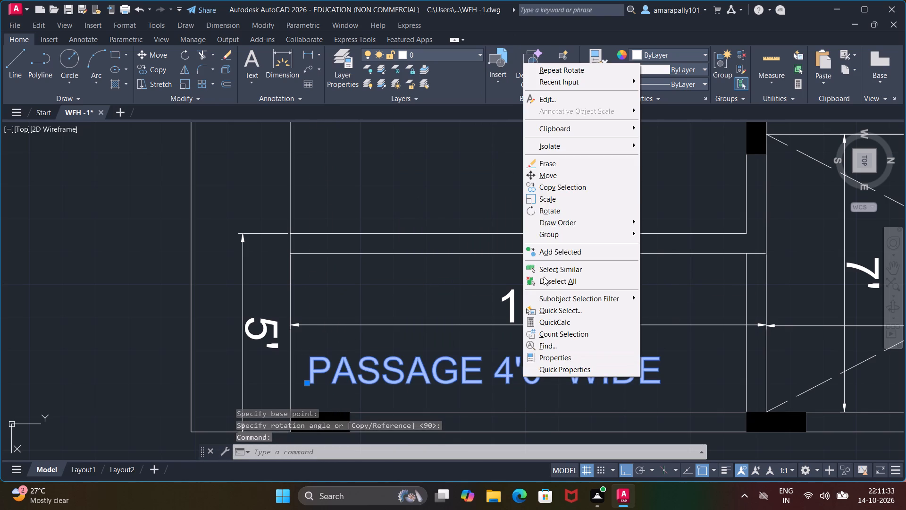
pyautogui.click(551, 176)
pyautogui.click(510, 379)
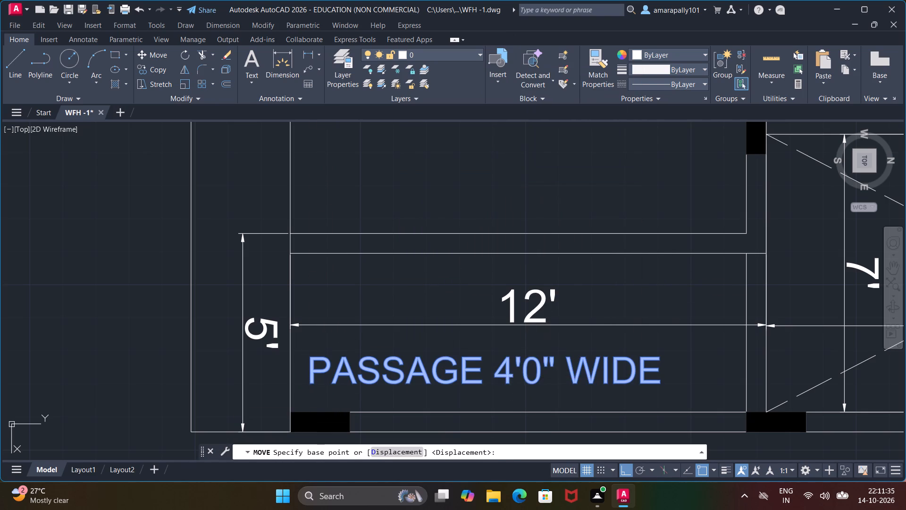
pyautogui.click(544, 372)
# Rotate the top view 90° so north points up and the staircase side of the labelled plan stands vertical.
pyautogui.scroll(-4, 565, 408)
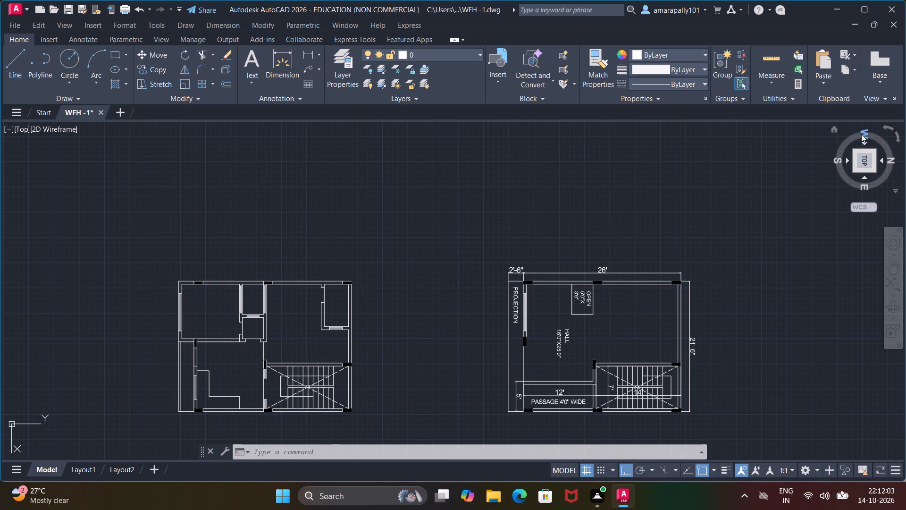
pyautogui.click(886, 126)
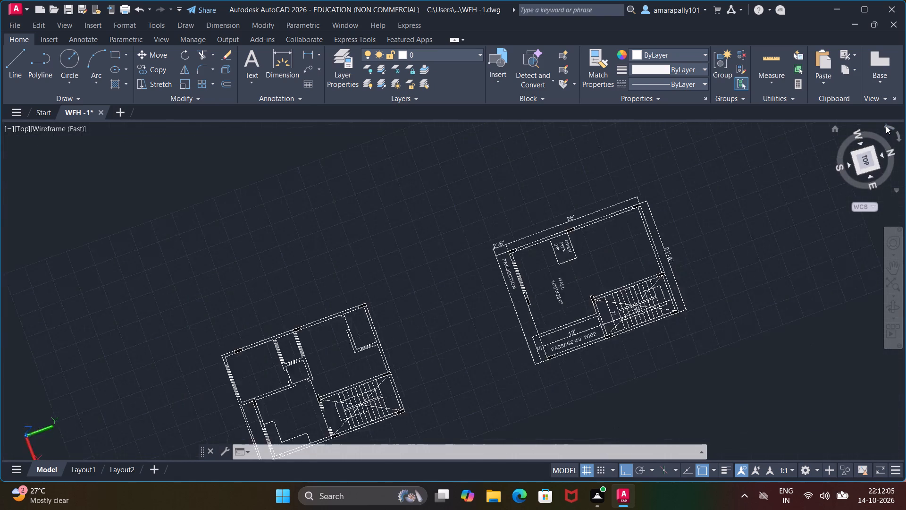
pyautogui.scroll(3, 464, 204)
pyautogui.moveTo(475, 195); pyautogui.dragTo(422, 395, button='middle')
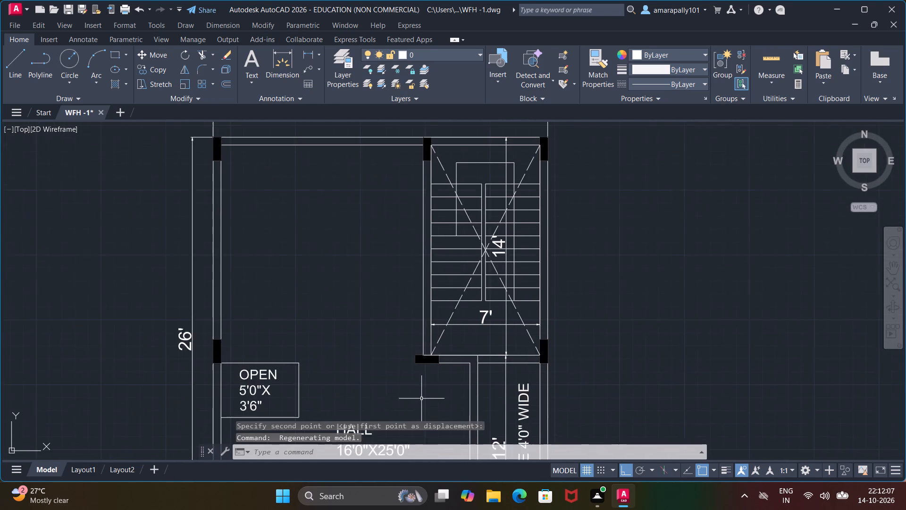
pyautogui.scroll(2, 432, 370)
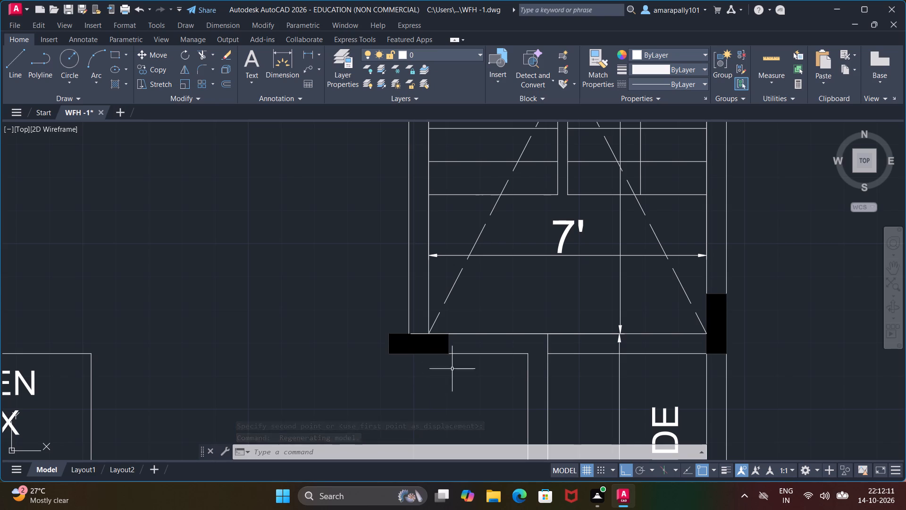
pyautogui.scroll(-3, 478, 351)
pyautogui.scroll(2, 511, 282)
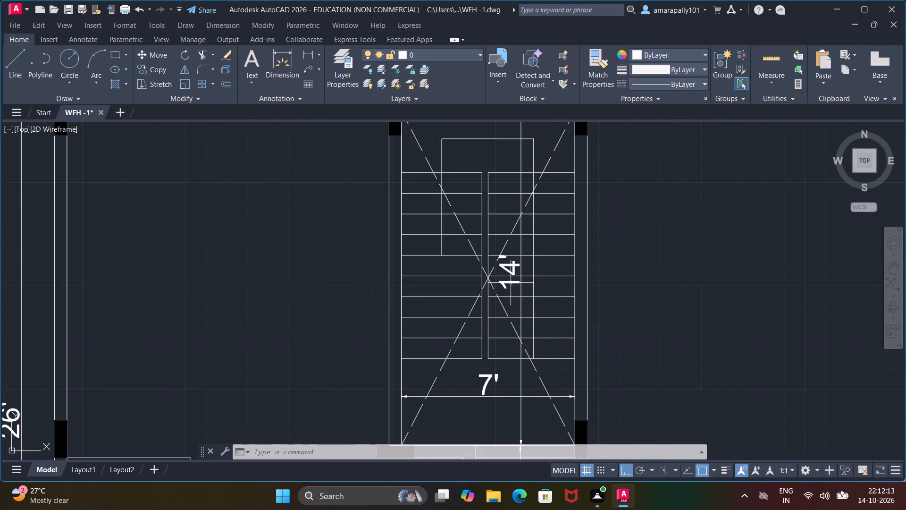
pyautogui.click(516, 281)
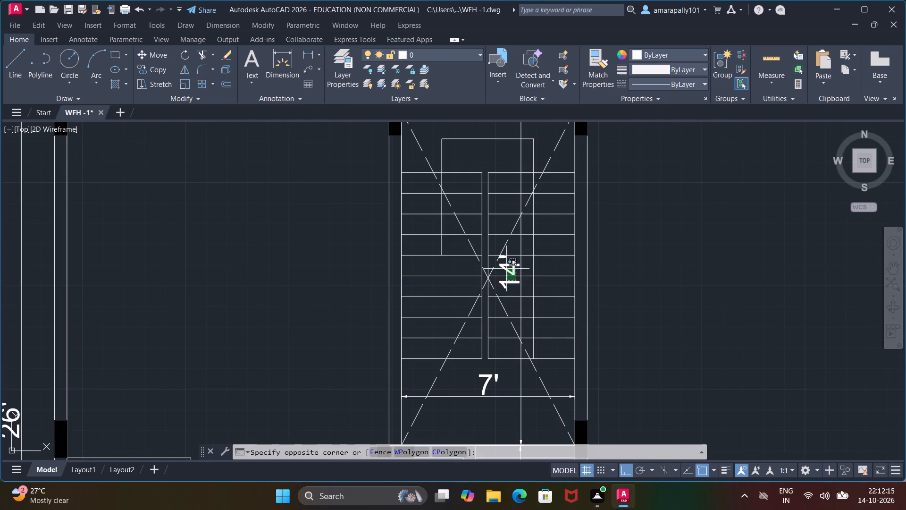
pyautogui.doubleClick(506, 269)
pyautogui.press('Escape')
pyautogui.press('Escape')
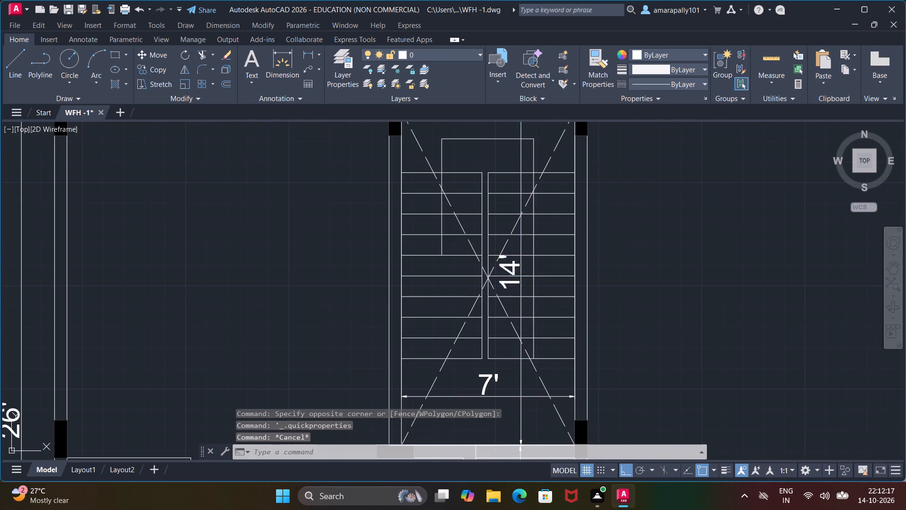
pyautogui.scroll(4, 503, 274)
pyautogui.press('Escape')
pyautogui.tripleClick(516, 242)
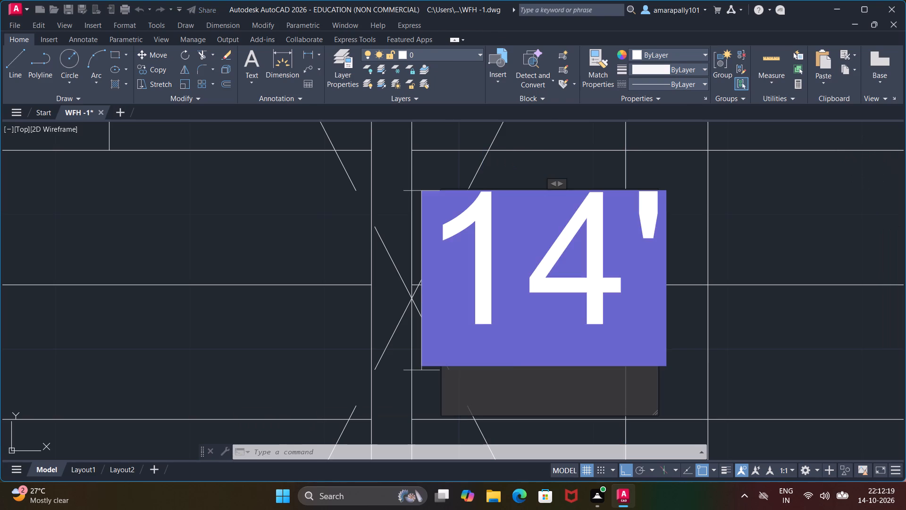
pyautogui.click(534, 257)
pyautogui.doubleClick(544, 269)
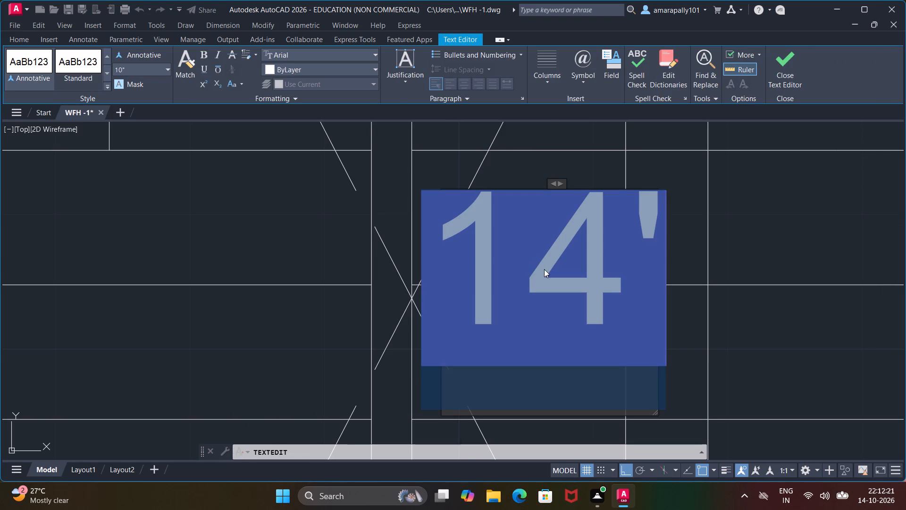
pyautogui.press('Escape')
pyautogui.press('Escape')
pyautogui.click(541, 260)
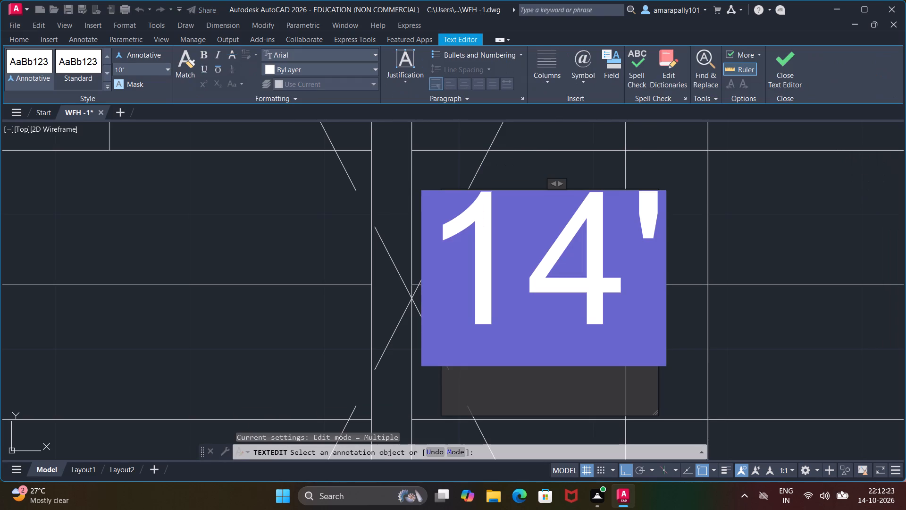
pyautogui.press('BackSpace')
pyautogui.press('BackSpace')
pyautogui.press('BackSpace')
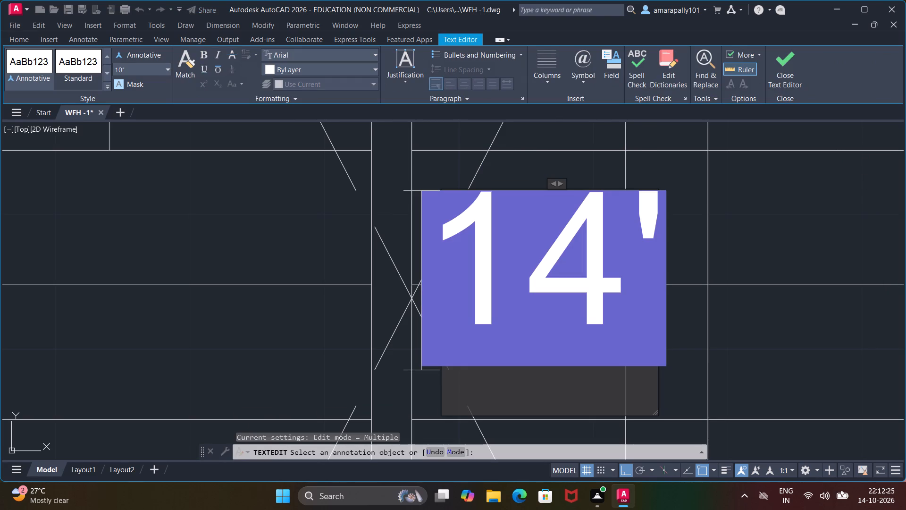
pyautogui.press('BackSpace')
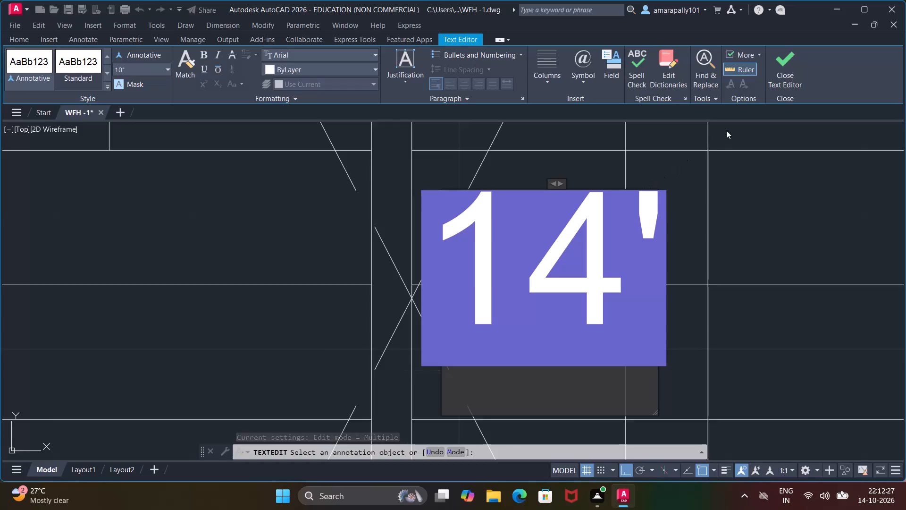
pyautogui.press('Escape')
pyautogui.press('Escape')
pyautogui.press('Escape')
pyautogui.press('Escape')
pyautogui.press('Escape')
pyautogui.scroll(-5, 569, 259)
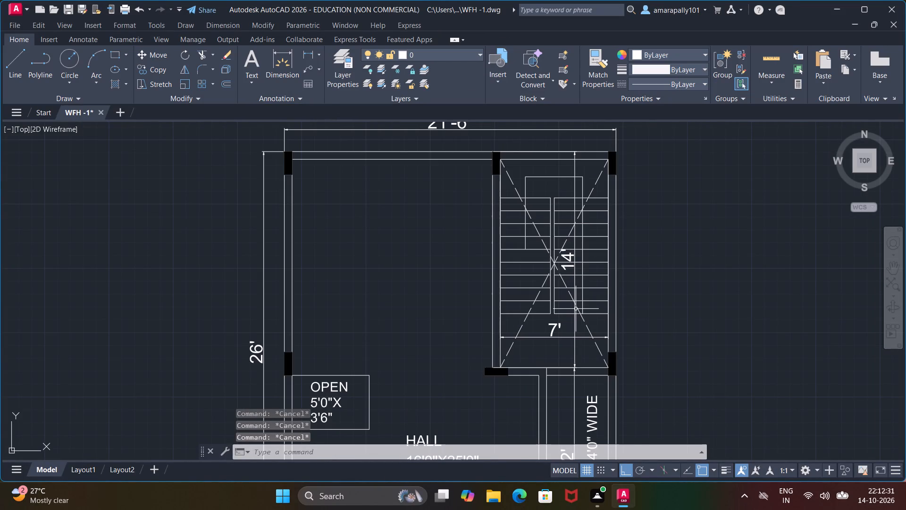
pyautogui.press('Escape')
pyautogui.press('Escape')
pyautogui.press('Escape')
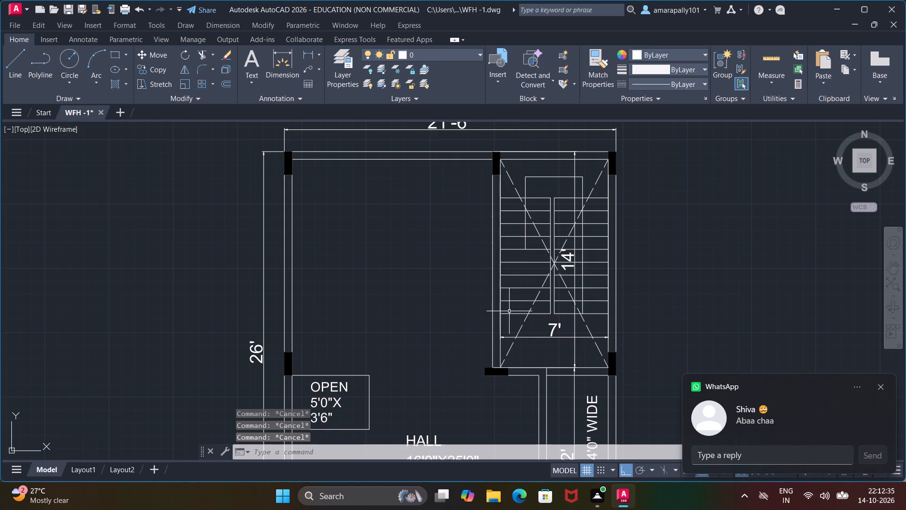
# Add the single-line text STAIR CASE, 10" high, on the staircase landing below the 7' dimension line, with its rotation picked at 270°.
pyautogui.write('TEXT')
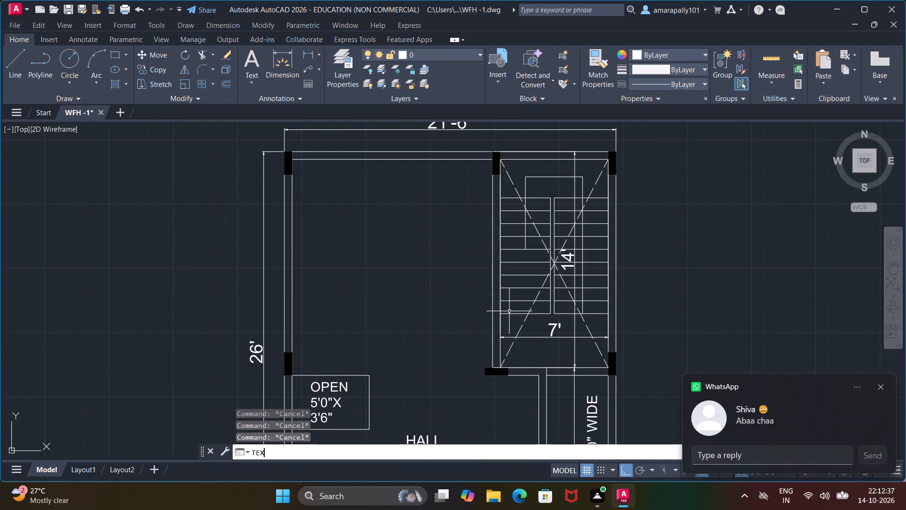
pyautogui.press('Return')
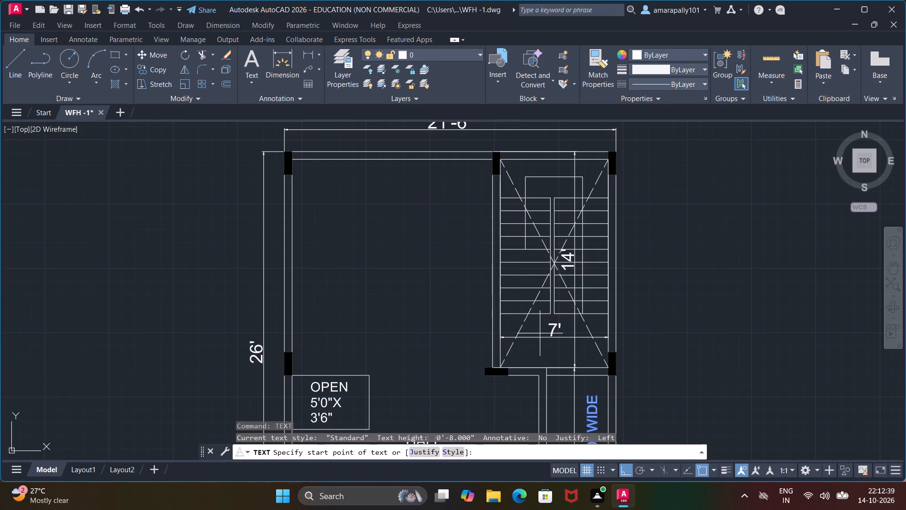
pyautogui.scroll(4, 537, 357)
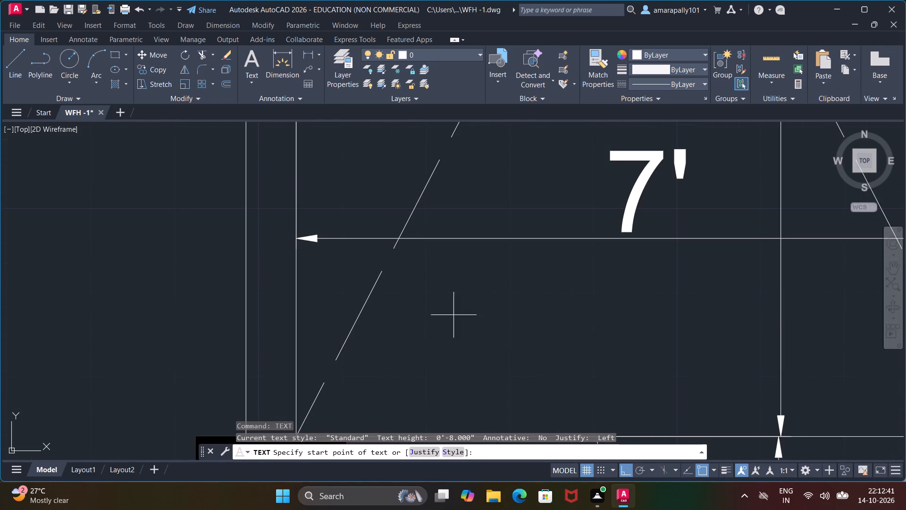
pyautogui.click(419, 297)
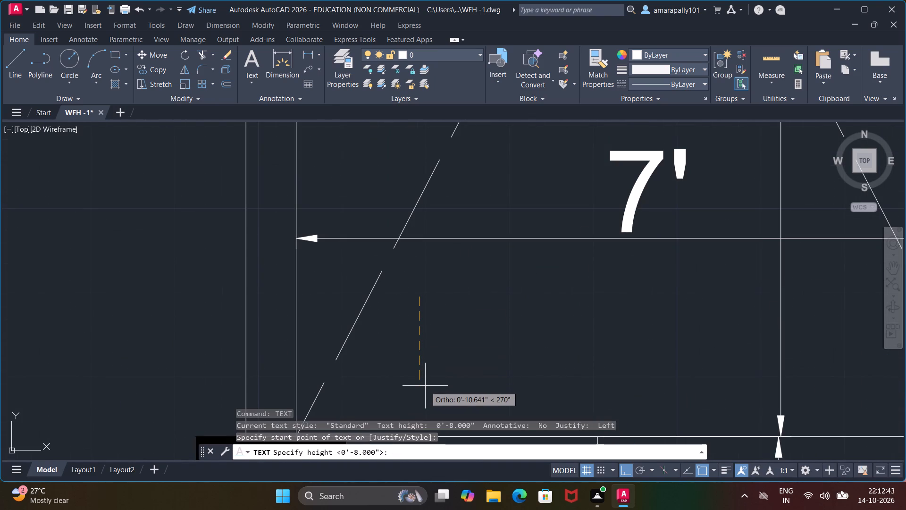
pyautogui.write('10"')
pyautogui.press('Return')
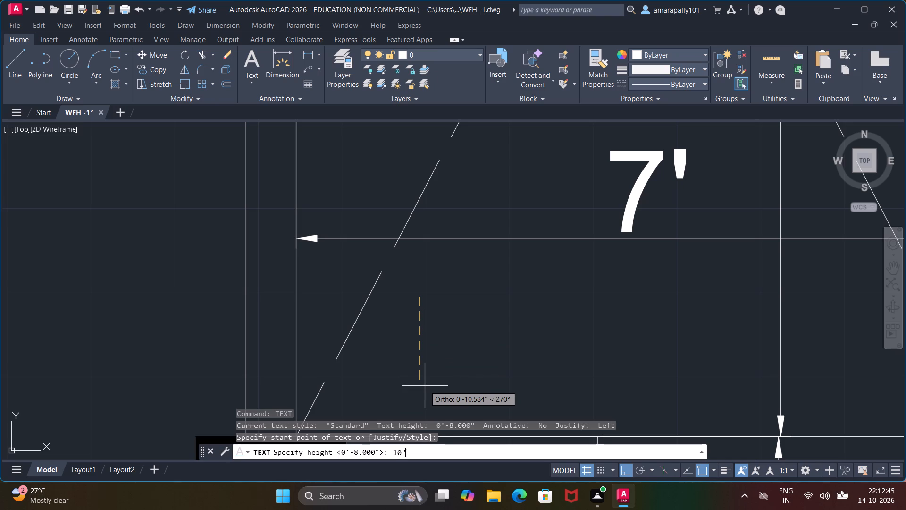
pyautogui.click(421, 360)
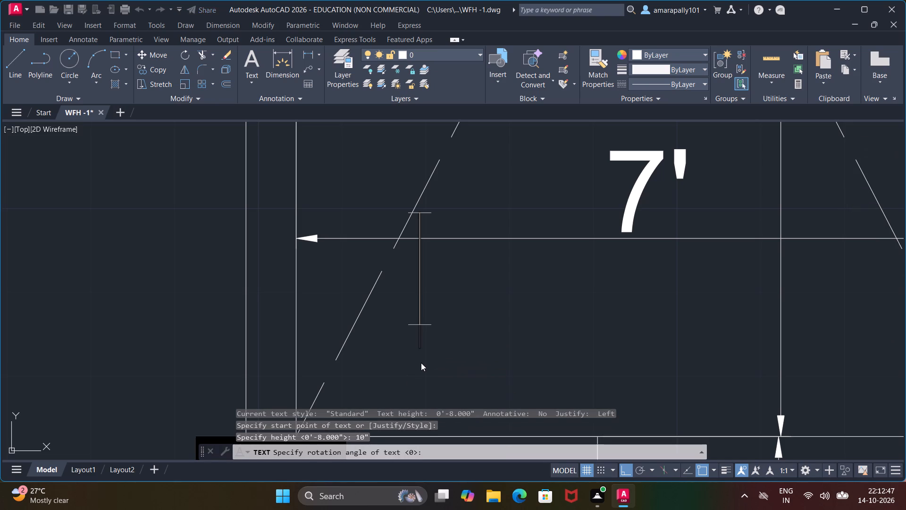
pyautogui.write('STAIR')
pyautogui.press('space')
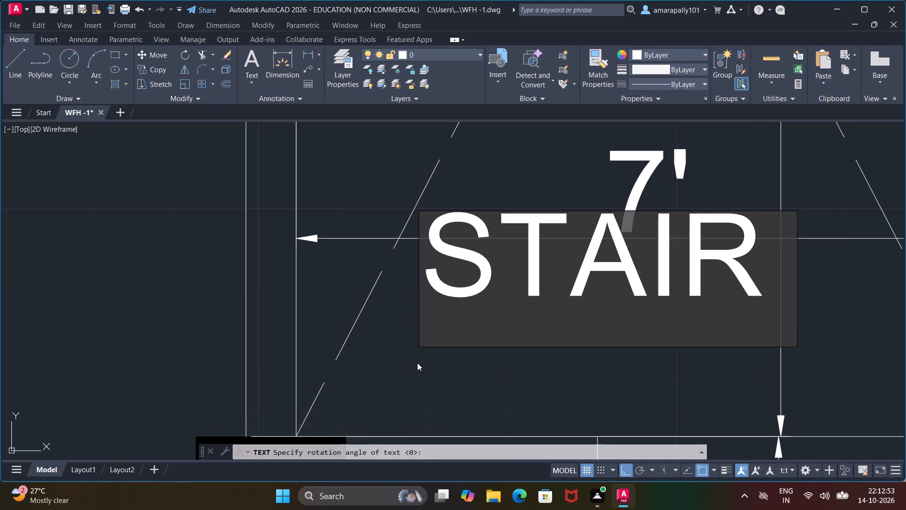
pyautogui.write('CASE')
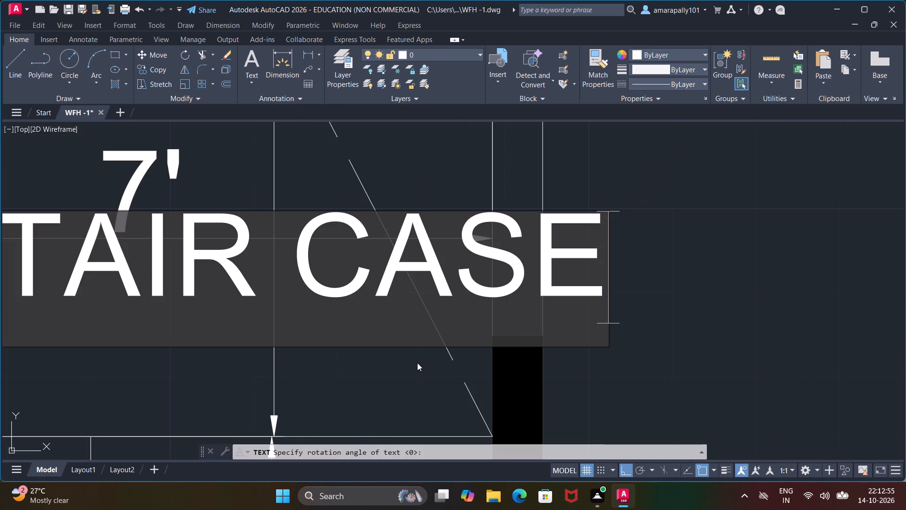
pyautogui.scroll(1, 417, 363)
pyautogui.click(417, 363)
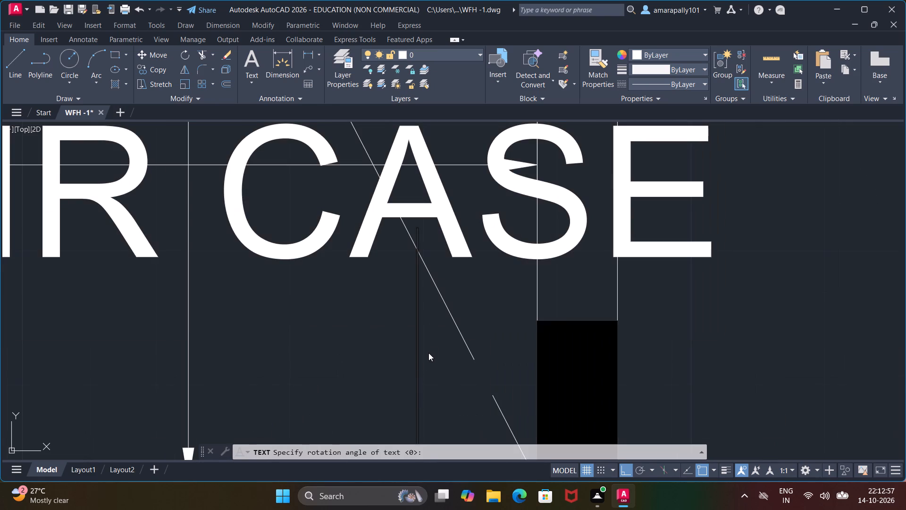
pyautogui.scroll(-5, 431, 348)
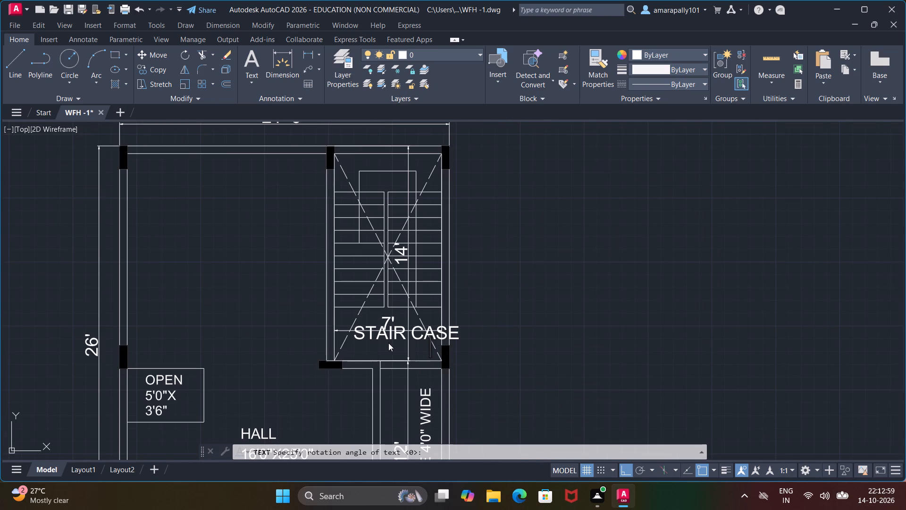
pyautogui.click(392, 338)
pyautogui.press('Escape')
pyautogui.press('Escape')
pyautogui.press('Escape')
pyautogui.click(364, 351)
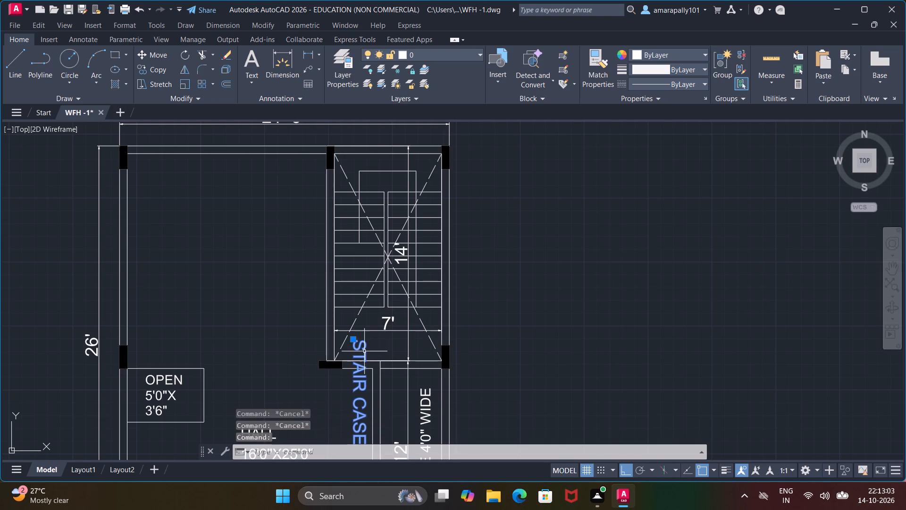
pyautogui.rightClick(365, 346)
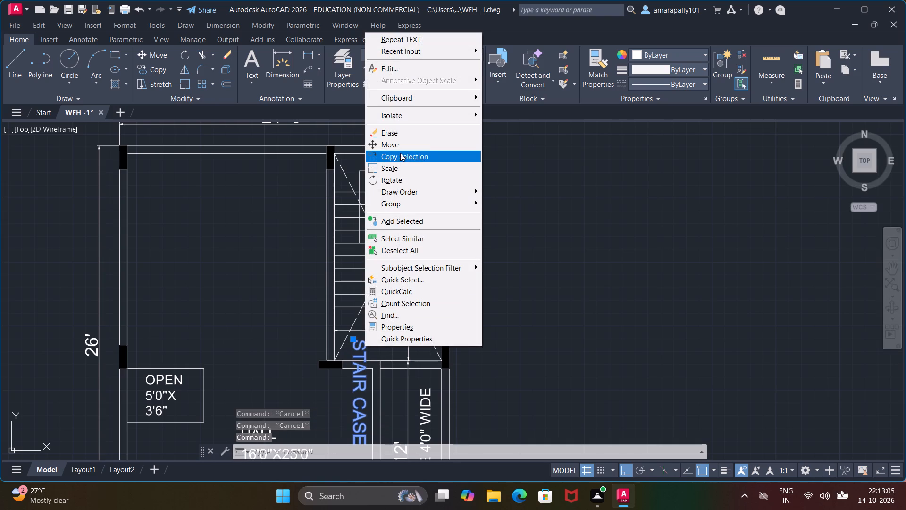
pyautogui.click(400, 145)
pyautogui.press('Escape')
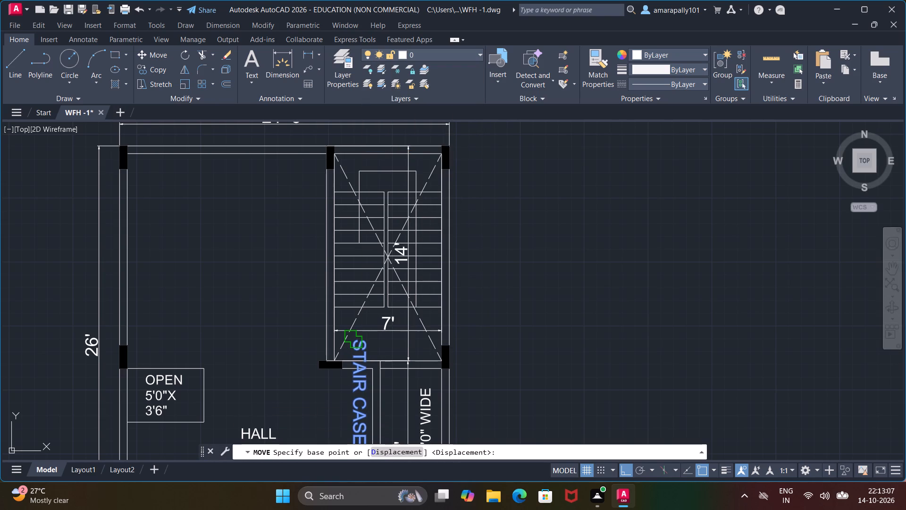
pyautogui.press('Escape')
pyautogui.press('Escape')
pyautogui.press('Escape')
# Rotate the STAIR CASE label 90° about its start point so it reads horizontally across the landing.
pyautogui.click(367, 355)
pyautogui.rightClick(364, 331)
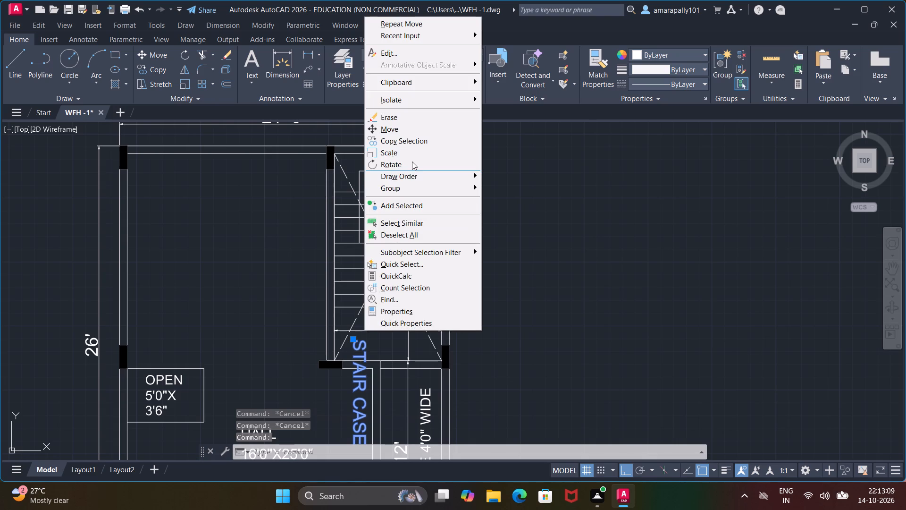
pyautogui.click(412, 161)
pyautogui.click(369, 350)
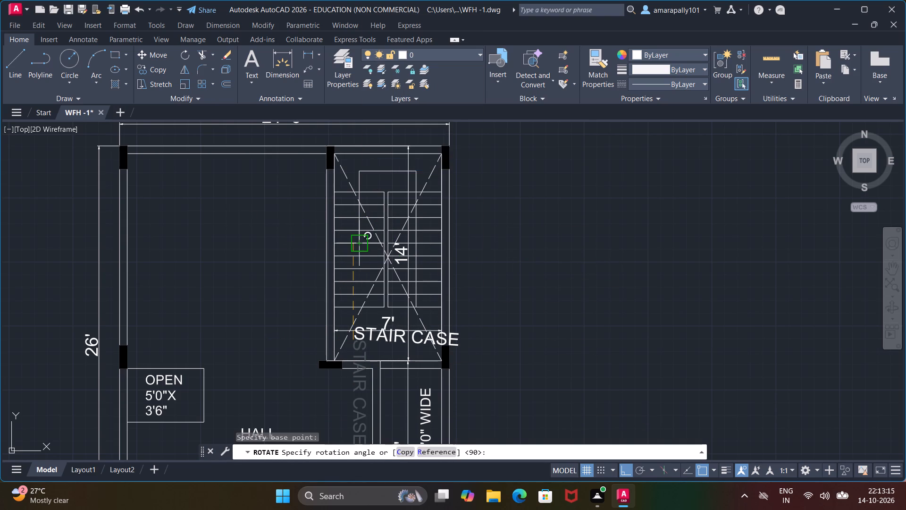
pyautogui.click(354, 223)
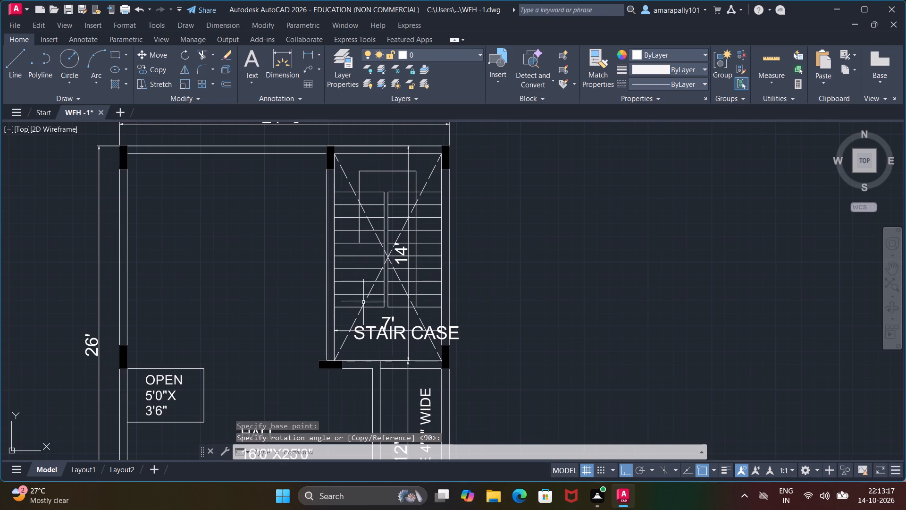
# Move the STAIR CASE label diagonally so it sits just under the 7' dimension line, centred between the staircase walls.
pyautogui.scroll(2, 372, 353)
pyautogui.click(374, 319)
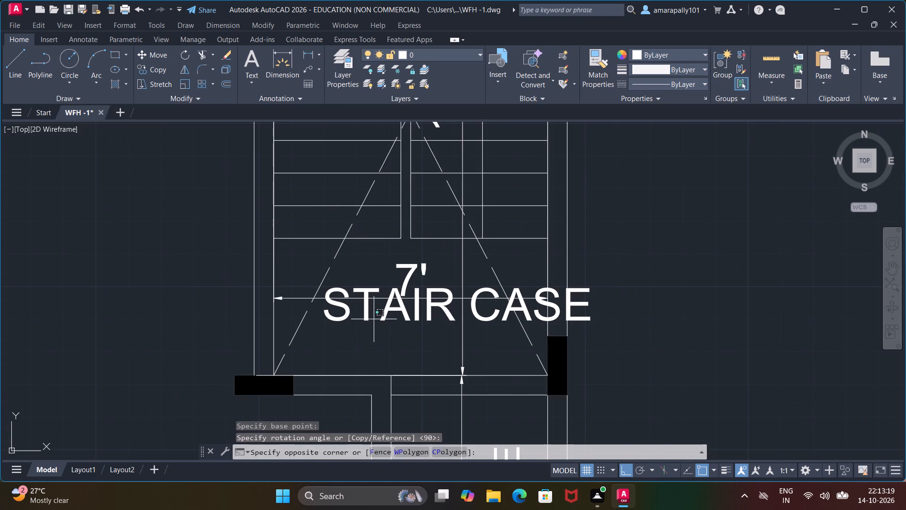
pyautogui.click(364, 314)
pyautogui.rightClick(364, 314)
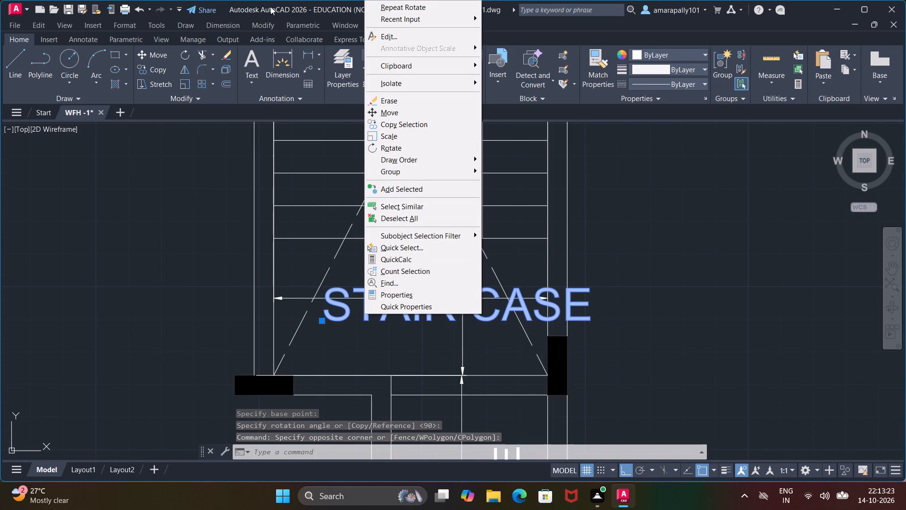
pyautogui.click(412, 109)
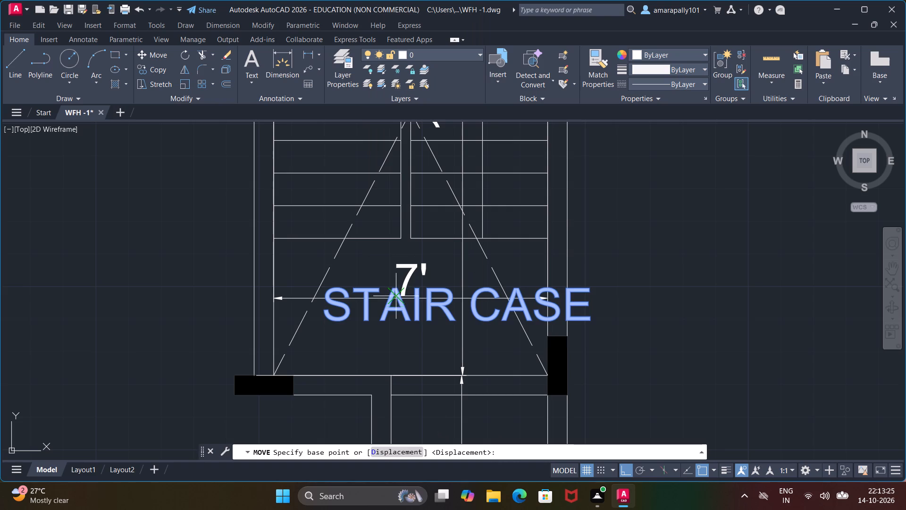
pyautogui.click(396, 309)
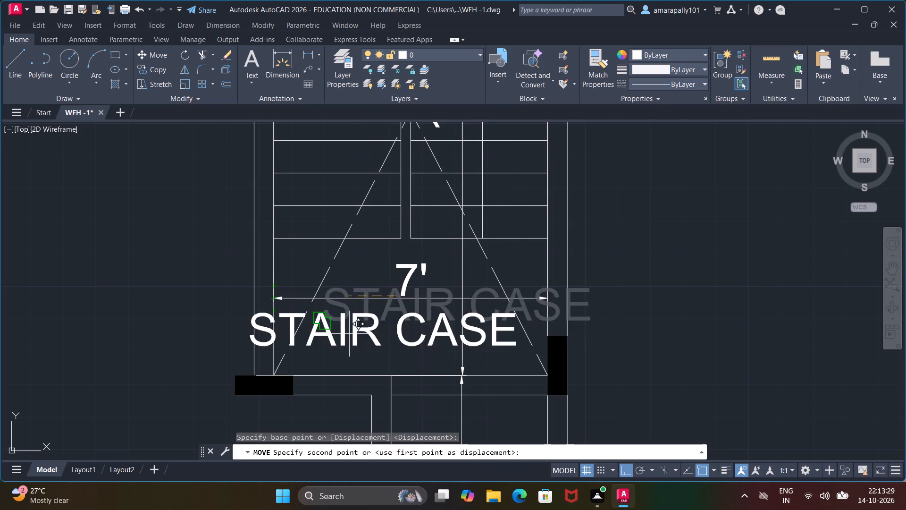
pyautogui.scroll(4, 355, 335)
pyautogui.scroll(-4, 355, 335)
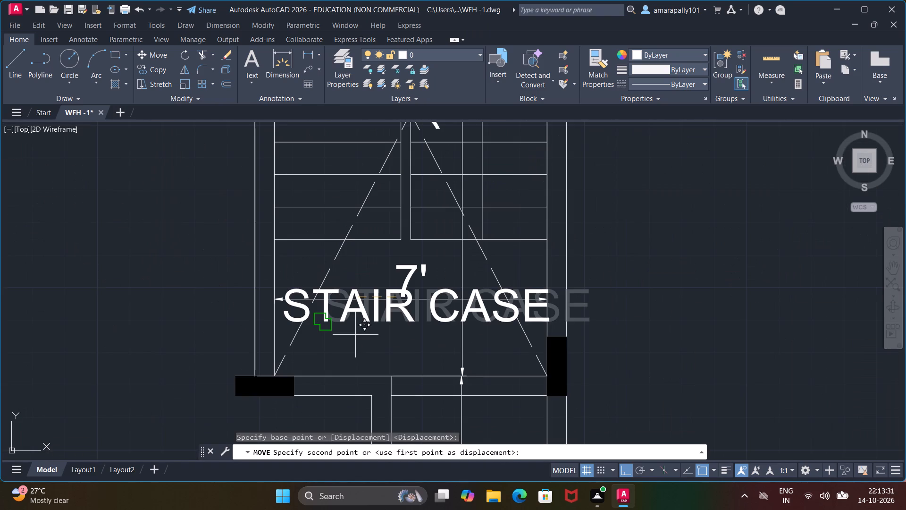
pyautogui.press('F8')
pyautogui.scroll(2, 328, 300)
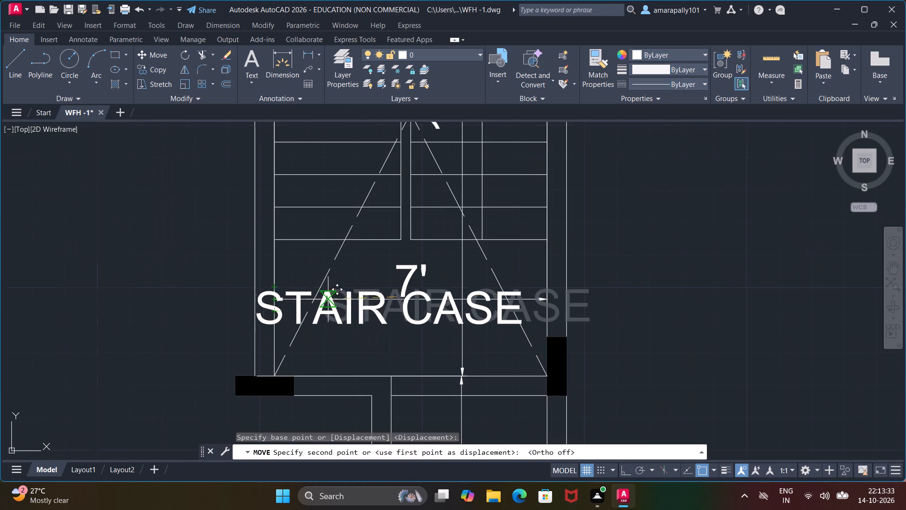
pyautogui.scroll(1, 329, 301)
pyautogui.scroll(-3, 366, 351)
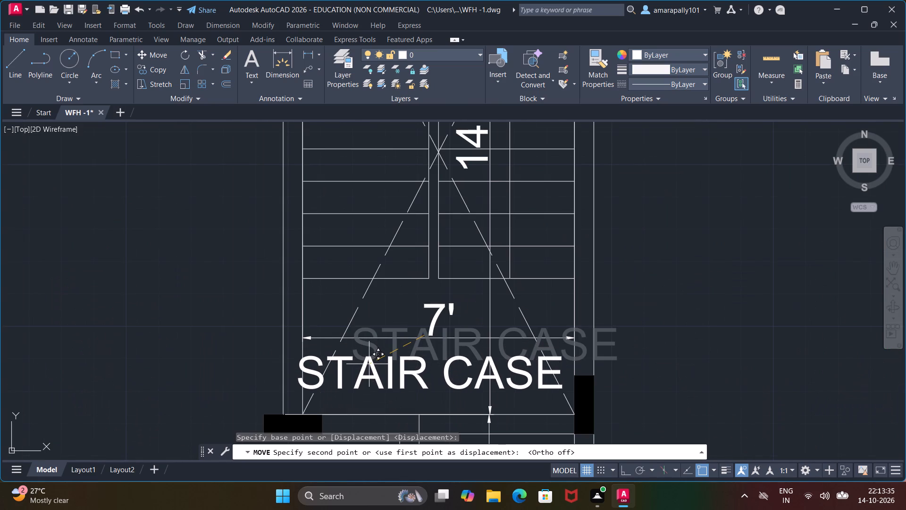
pyautogui.click(377, 358)
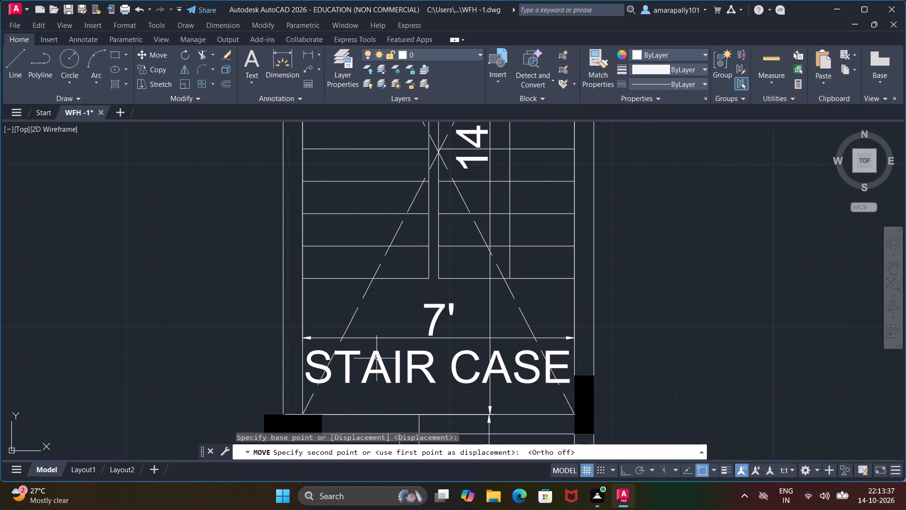
pyautogui.scroll(-3, 453, 344)
pyautogui.press('Escape')
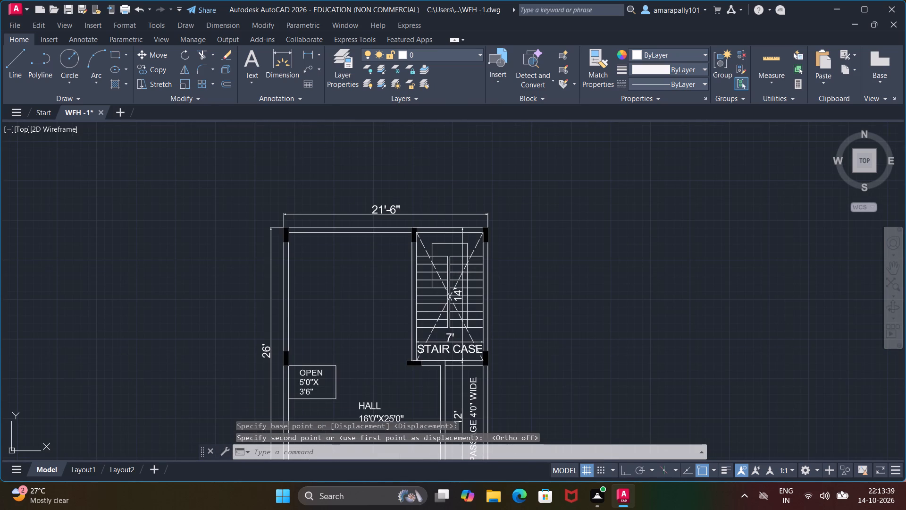
pyautogui.press('Escape')
pyautogui.press('Escape')
# Rotate the top view 90° so west points up and the PASSAGE 4'0" WIDE label reads horizontally.
pyautogui.scroll(-1, 537, 344)
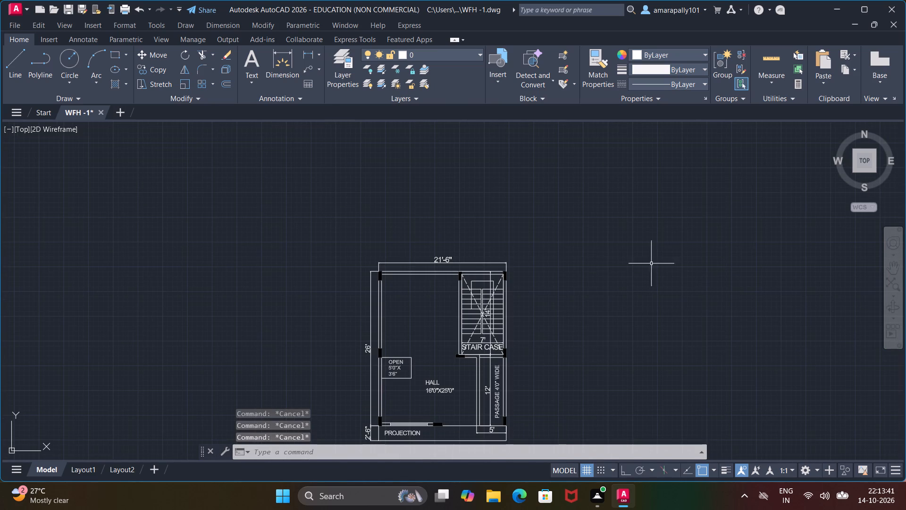
pyautogui.click(898, 136)
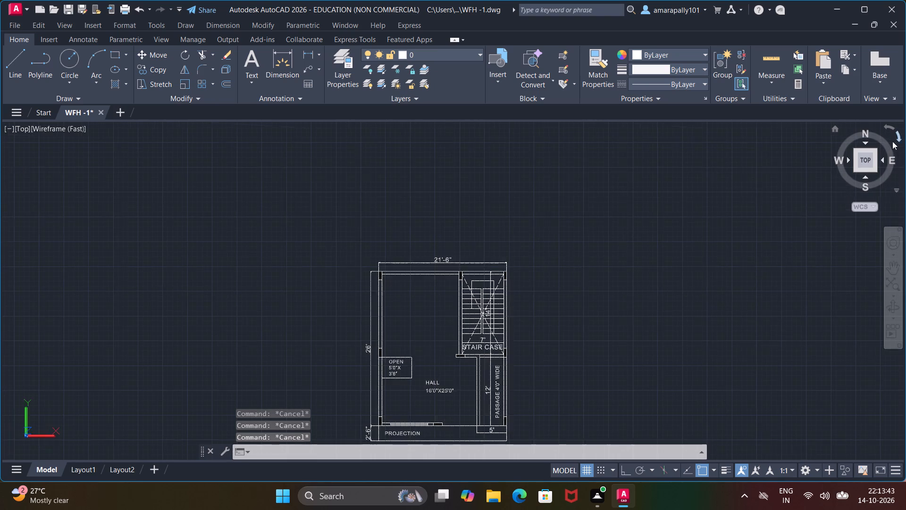
pyautogui.scroll(4, 577, 384)
pyautogui.scroll(1, 576, 307)
pyautogui.scroll(-3, 568, 313)
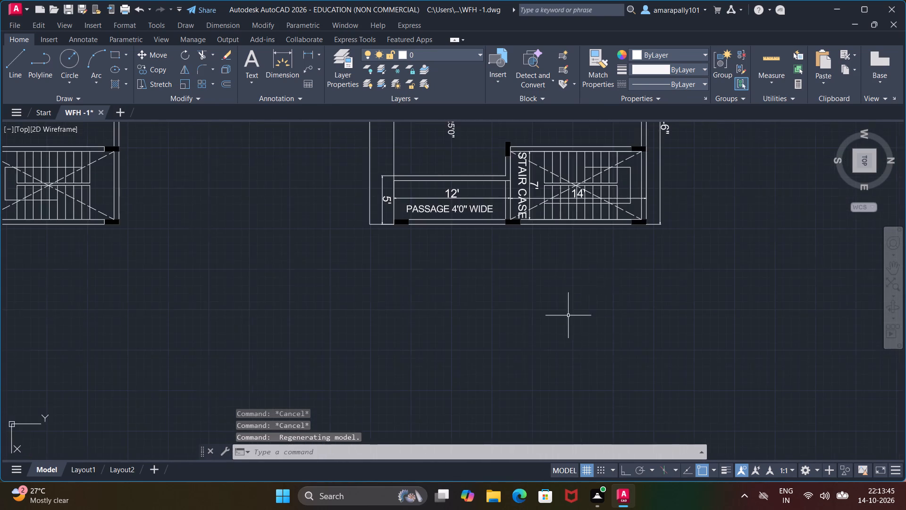
pyautogui.scroll(2, 593, 275)
pyautogui.moveTo(593, 276); pyautogui.dragTo(542, 431, button='middle')
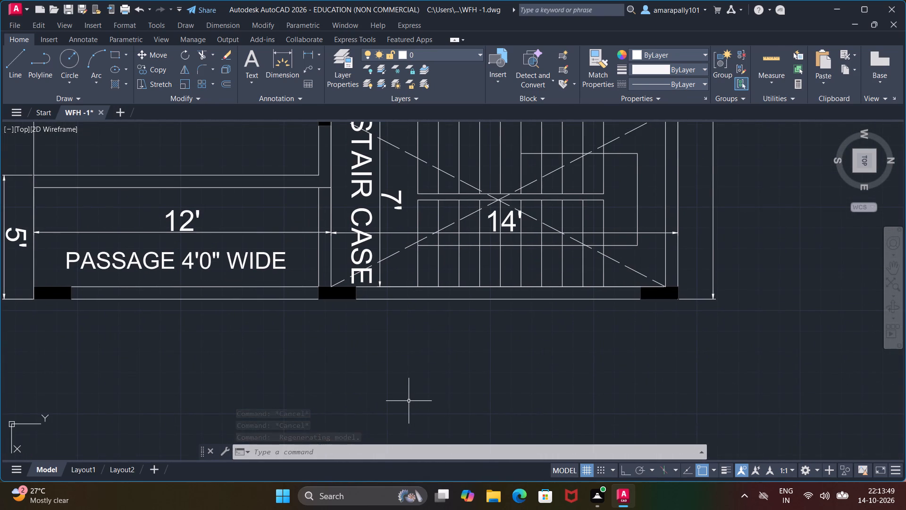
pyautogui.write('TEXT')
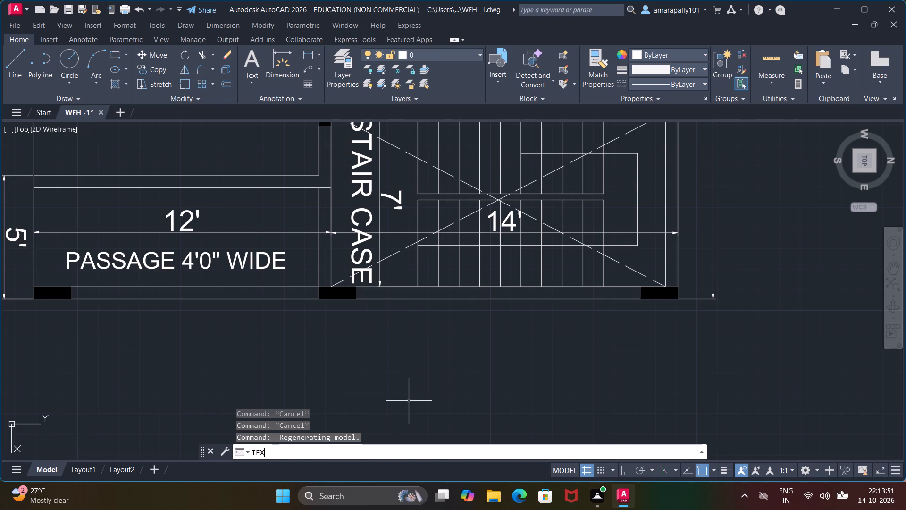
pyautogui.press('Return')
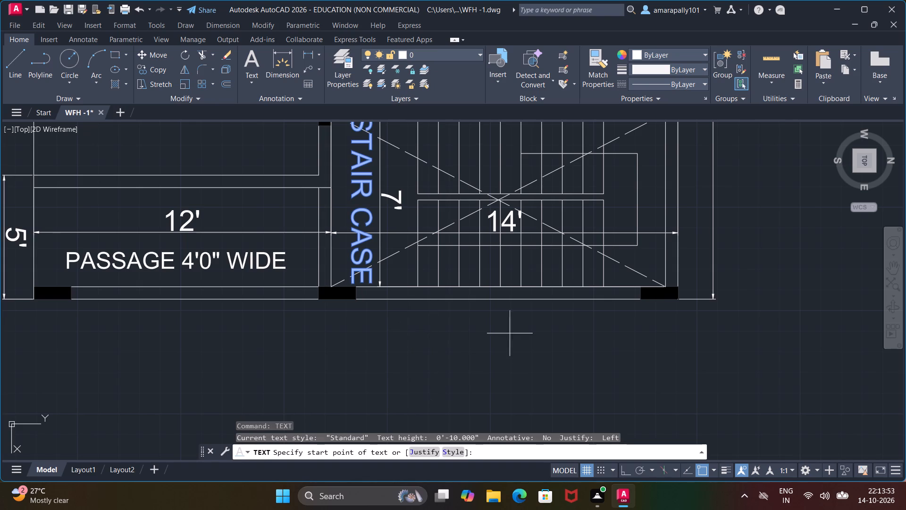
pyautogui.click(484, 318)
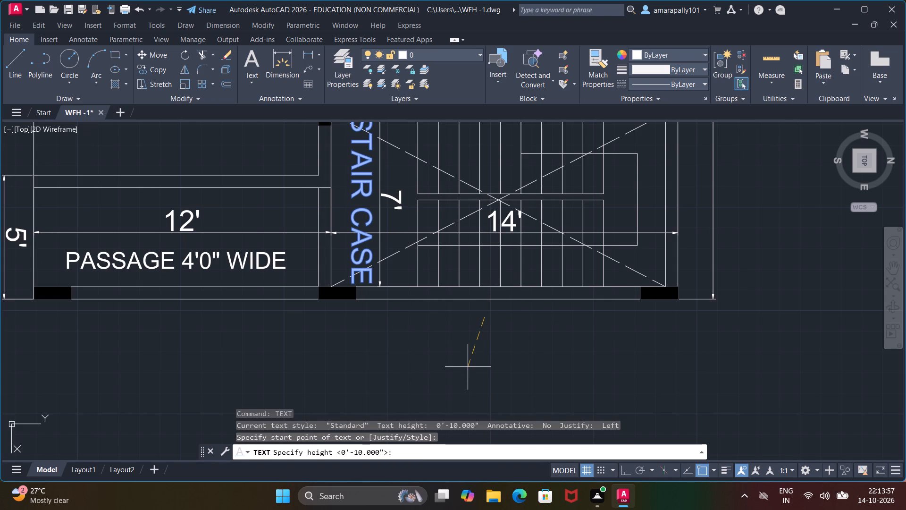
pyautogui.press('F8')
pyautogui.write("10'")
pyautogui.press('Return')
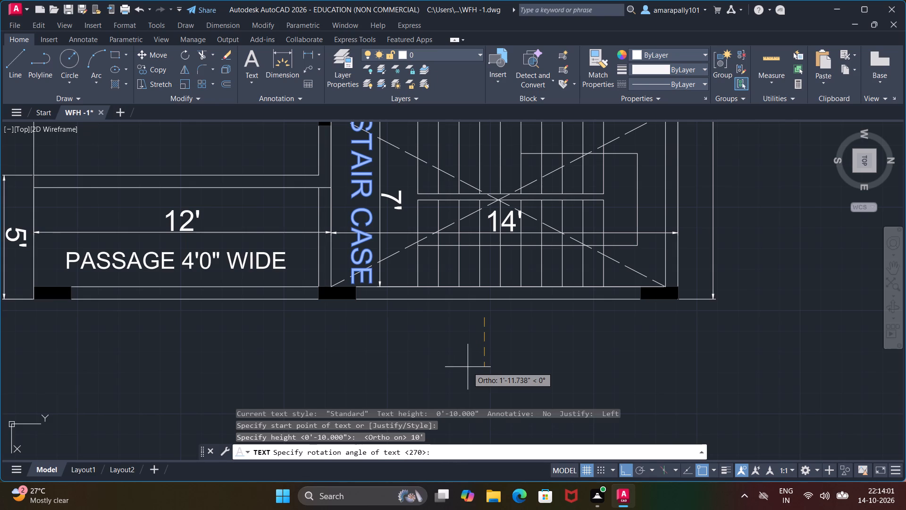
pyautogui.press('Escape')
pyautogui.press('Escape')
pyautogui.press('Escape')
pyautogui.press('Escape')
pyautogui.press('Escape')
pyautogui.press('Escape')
# Add the single-line text U.G.W. TANK, 10" high, just outside the staircase's east wall, with its rotation picked at 0°.
pyautogui.write('TEXT')
pyautogui.press('Return')
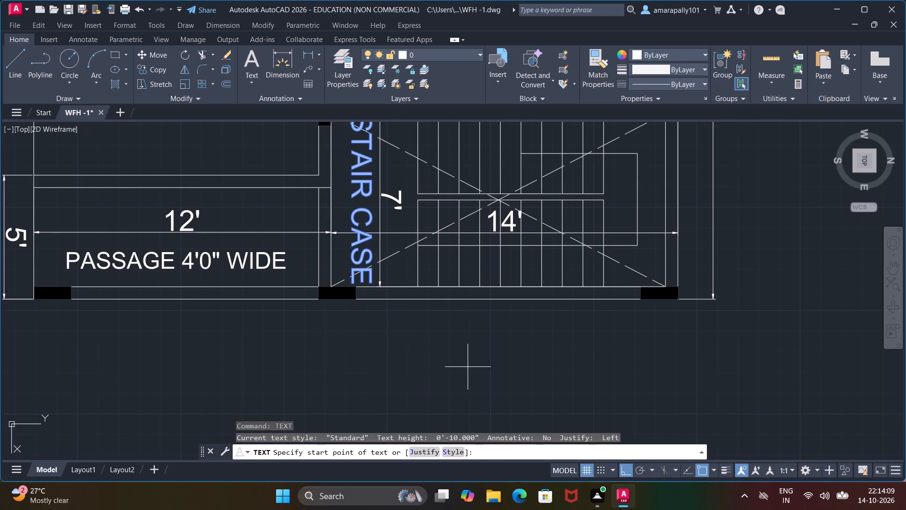
pyautogui.click(428, 338)
pyautogui.write('10"')
pyautogui.press('Return')
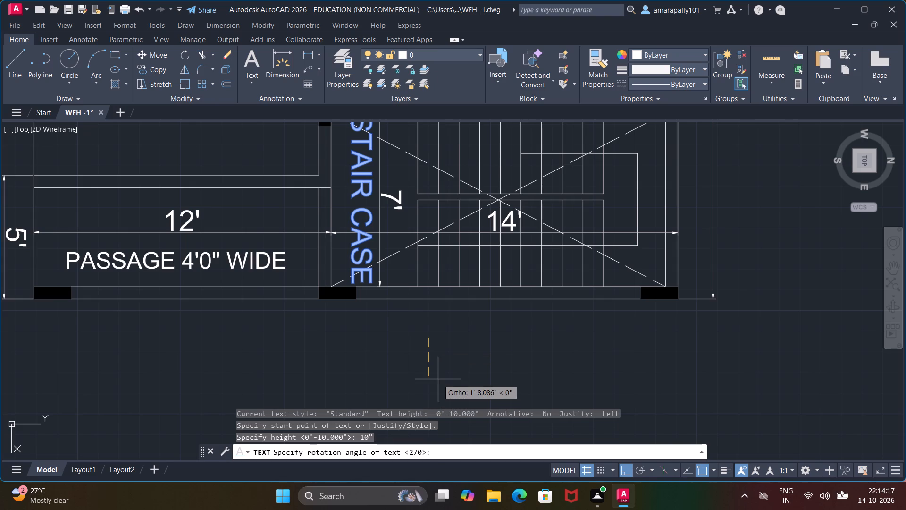
pyautogui.click(433, 378)
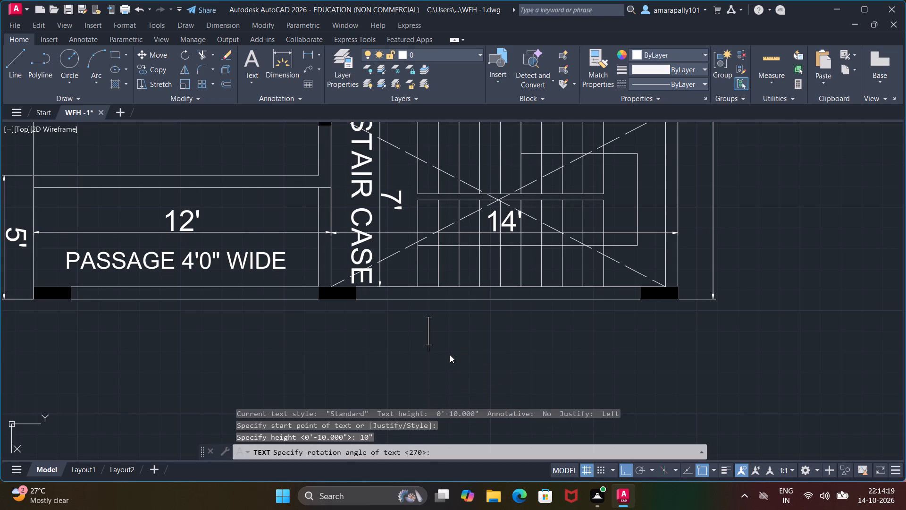
pyautogui.press('u')
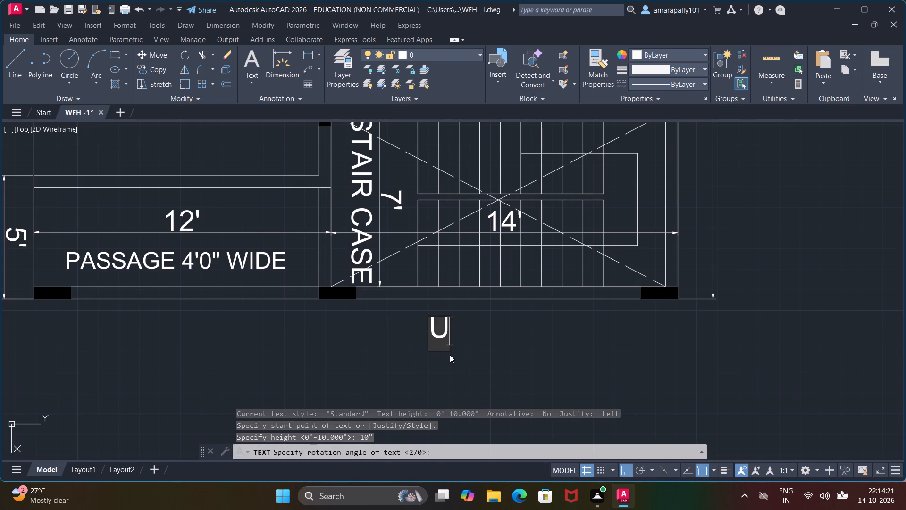
pyautogui.press('.')
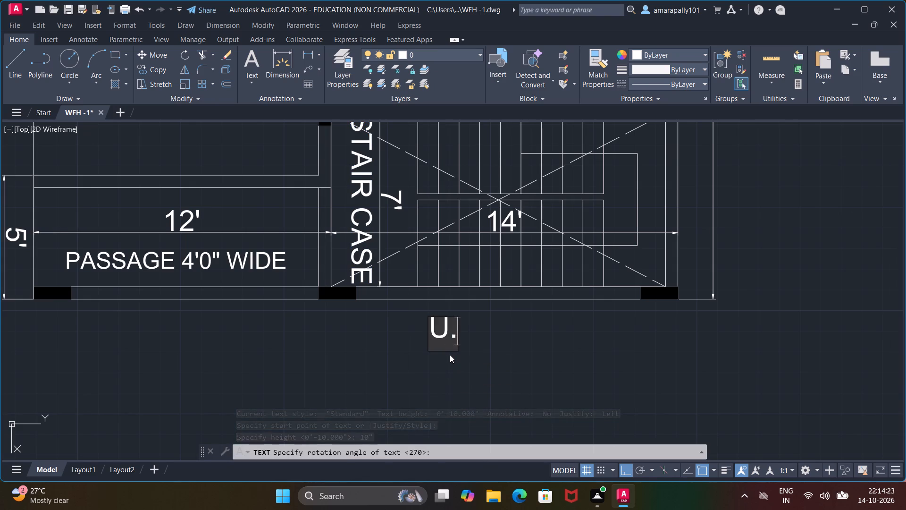
pyautogui.write('G.')
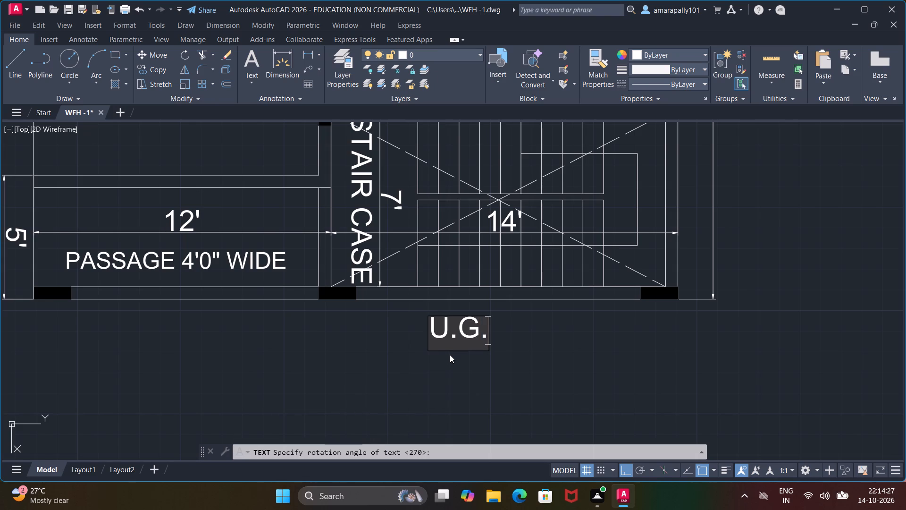
pyautogui.press('e')
pyautogui.press('space')
pyautogui.write('T')
pyautogui.press('BackSpace')
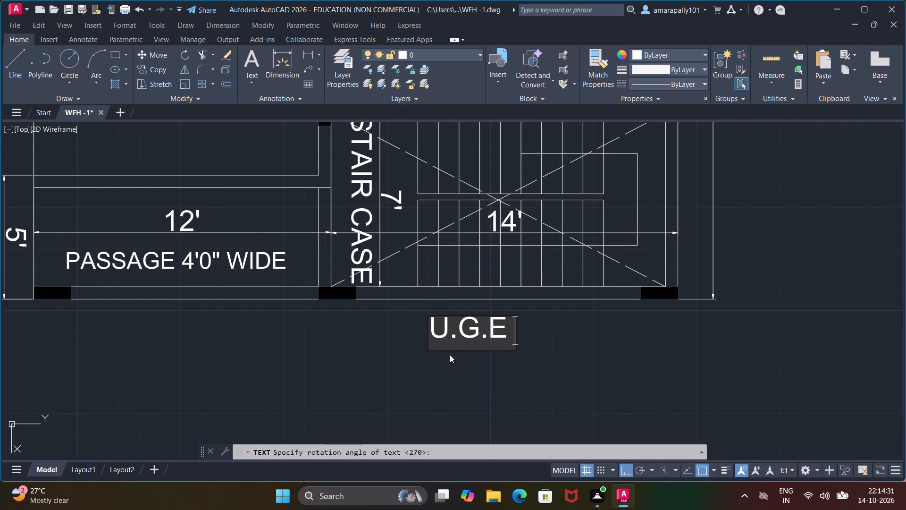
pyautogui.press('BackSpace')
pyautogui.press('BackSpace')
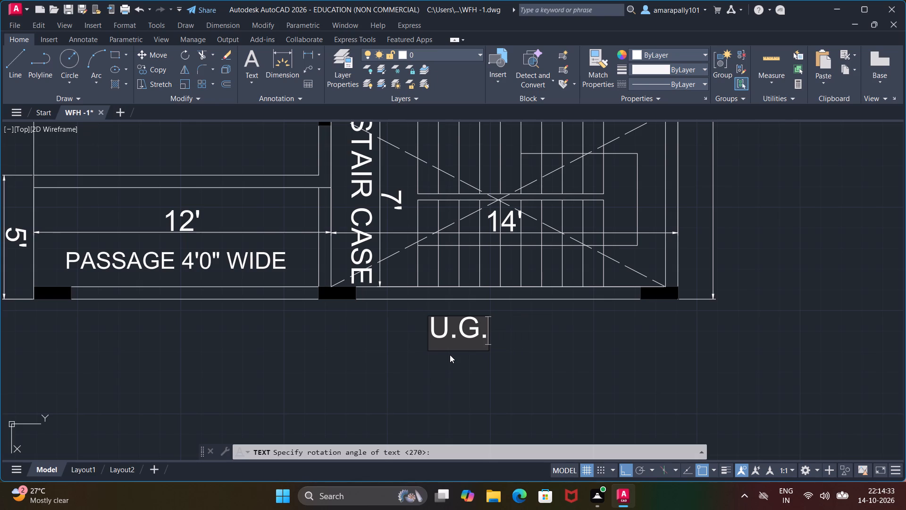
pyautogui.press('w')
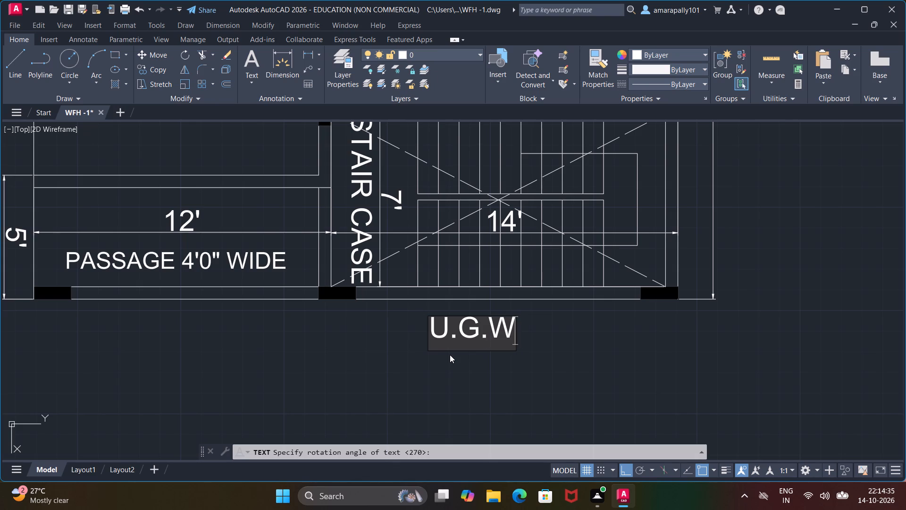
pyautogui.write('.')
pyautogui.press('space')
pyautogui.write('TA')
pyautogui.write('NK')
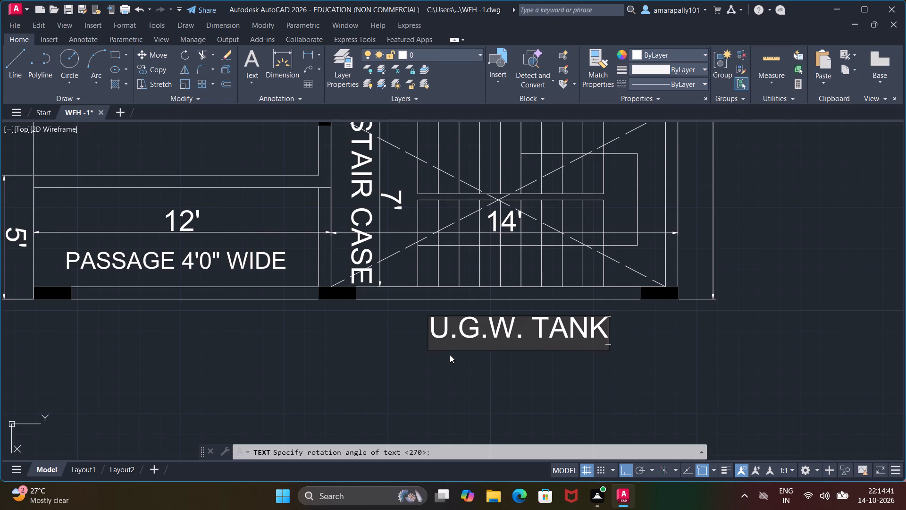
# Add a second text line reading 7'0"X14'6"X4'0" beneath U.G.W. TANK and finish the text.
pyautogui.press('Return')
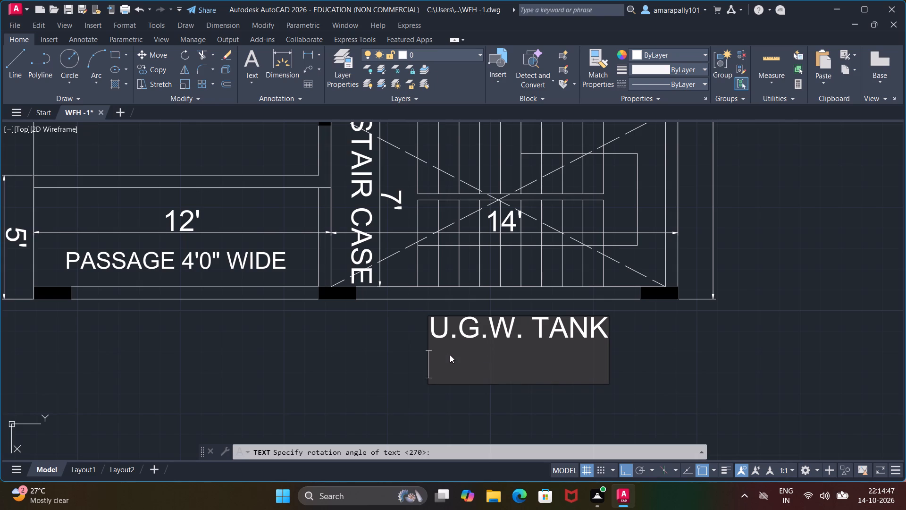
pyautogui.press('0')
pyautogui.press('BackSpace')
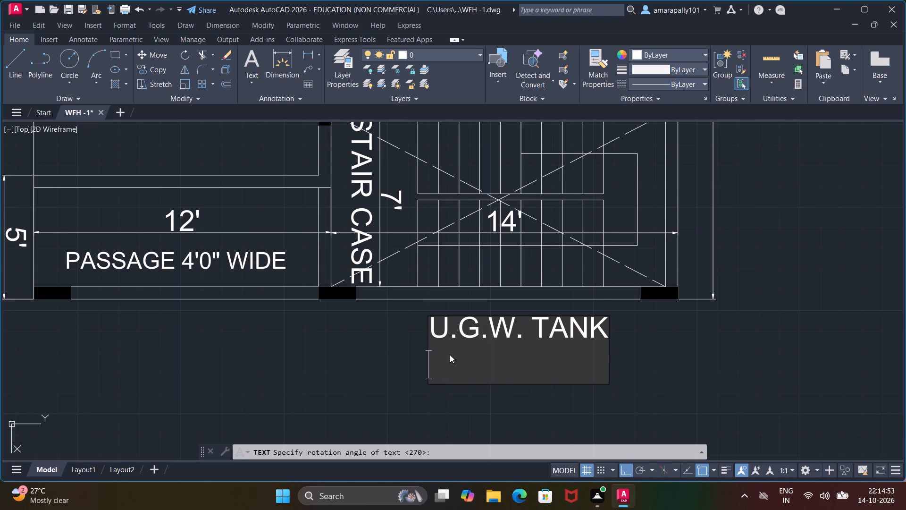
pyautogui.write("7'")
pyautogui.write('0"')
pyautogui.press('x')
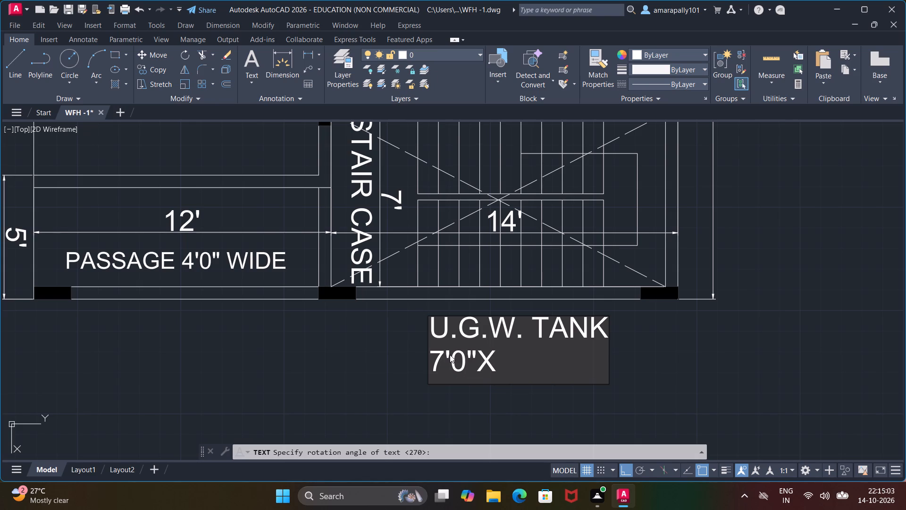
pyautogui.write("14'6")
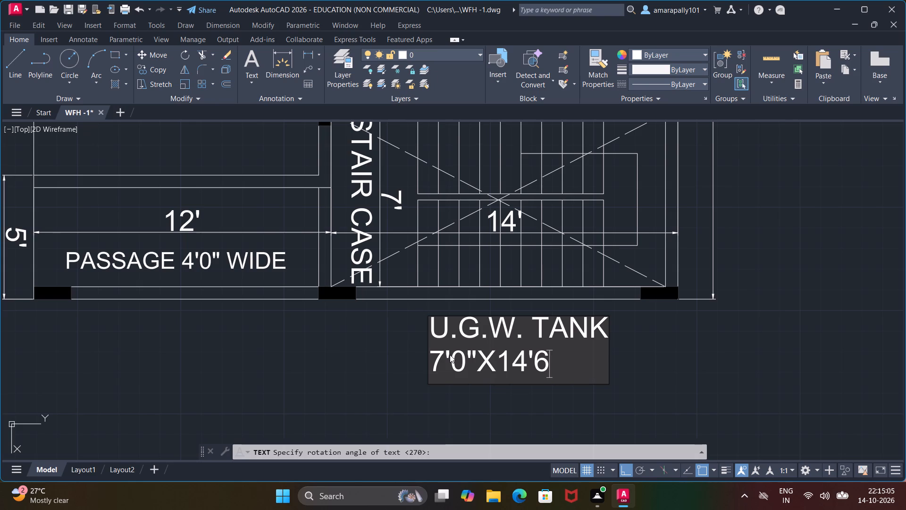
pyautogui.hotkey('shift', '"')
pyautogui.press('x')
pyautogui.write("4'")
pyautogui.write('0"')
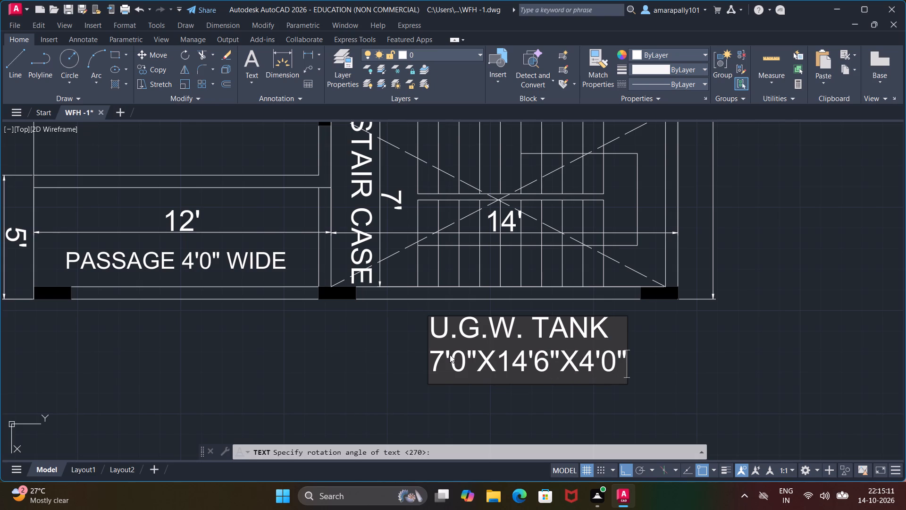
pyautogui.press('Return')
pyautogui.press('Escape')
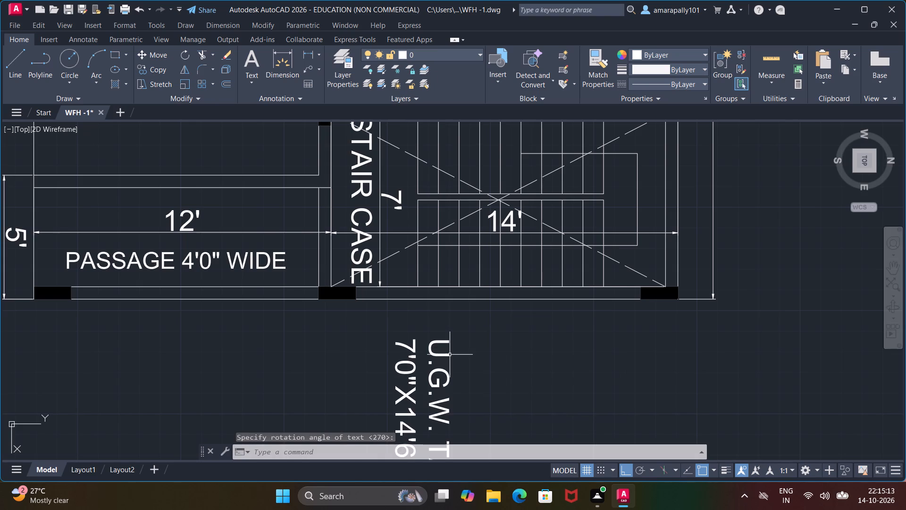
# Rotate both lines of the U.G.W. TANK label 90° so they read horizontally outside the staircase's east wall.
pyautogui.click(438, 356)
pyautogui.click(414, 360)
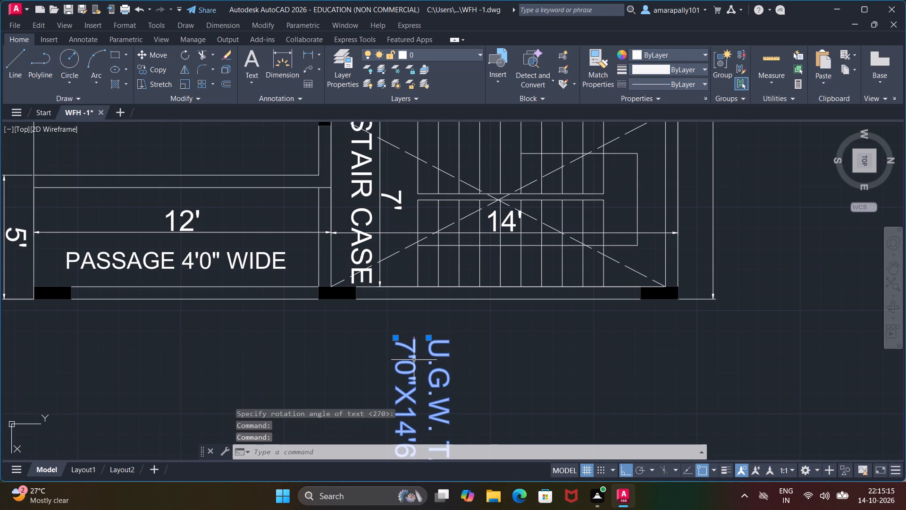
pyautogui.rightClick(414, 360)
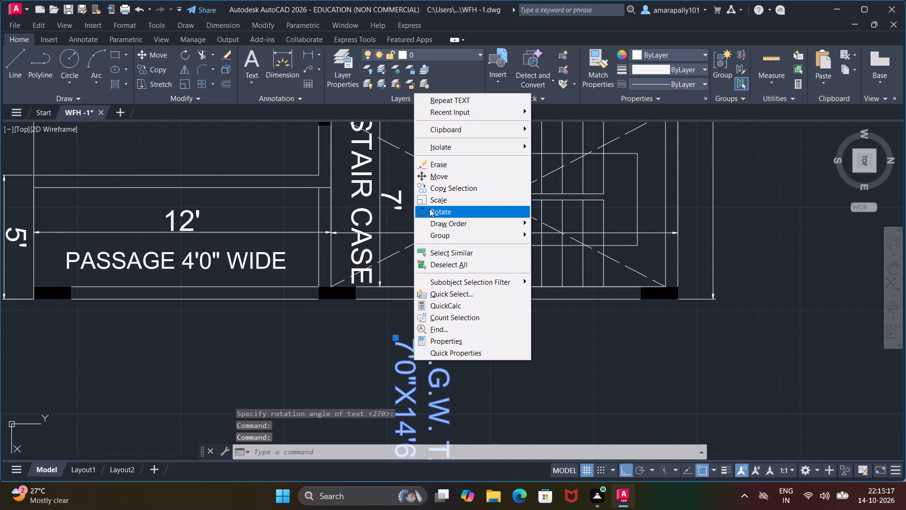
pyautogui.click(429, 209)
pyautogui.click(442, 368)
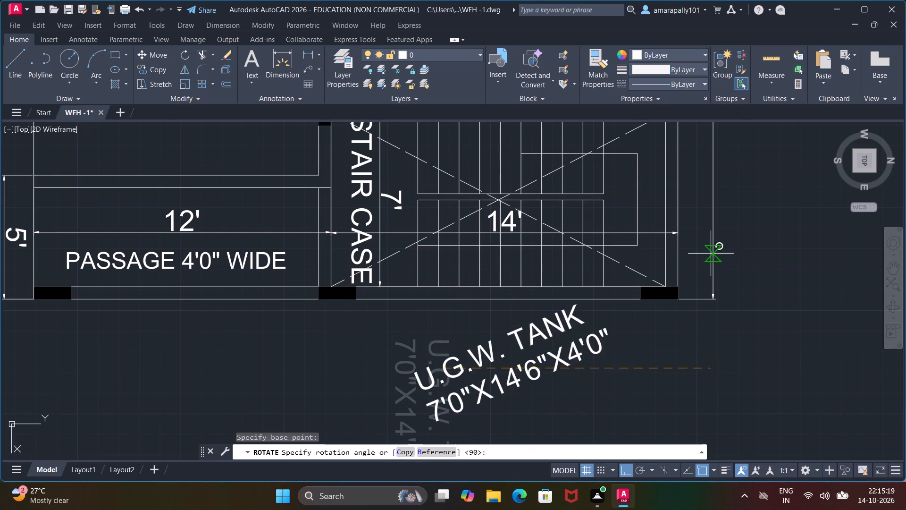
pyautogui.click(775, 279)
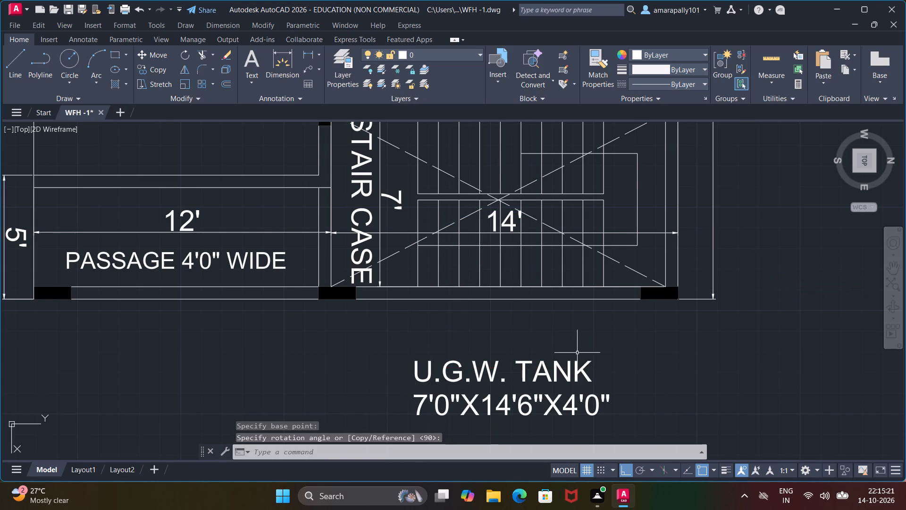
# Move both U.G.W. TANK label lines one line spacing straight towards the staircase's east wall, with Ortho off.
pyautogui.click(484, 378)
pyautogui.click(480, 381)
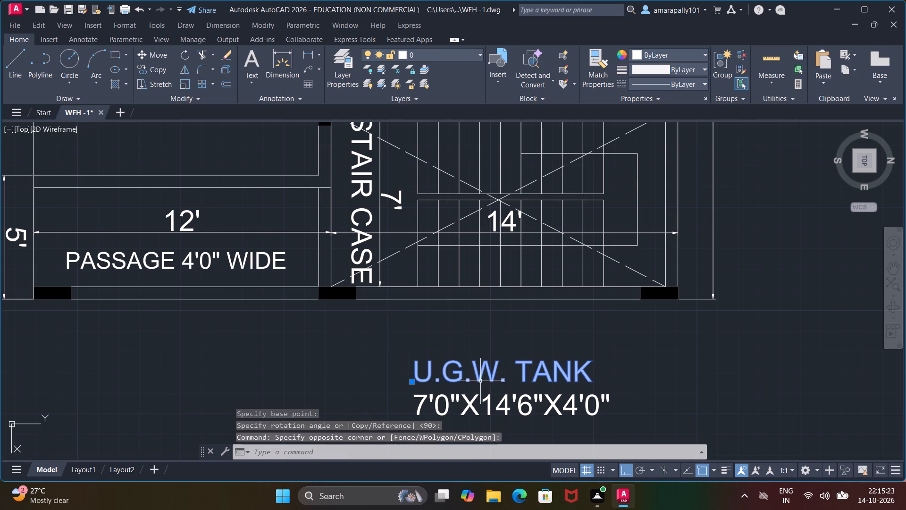
pyautogui.click(433, 400)
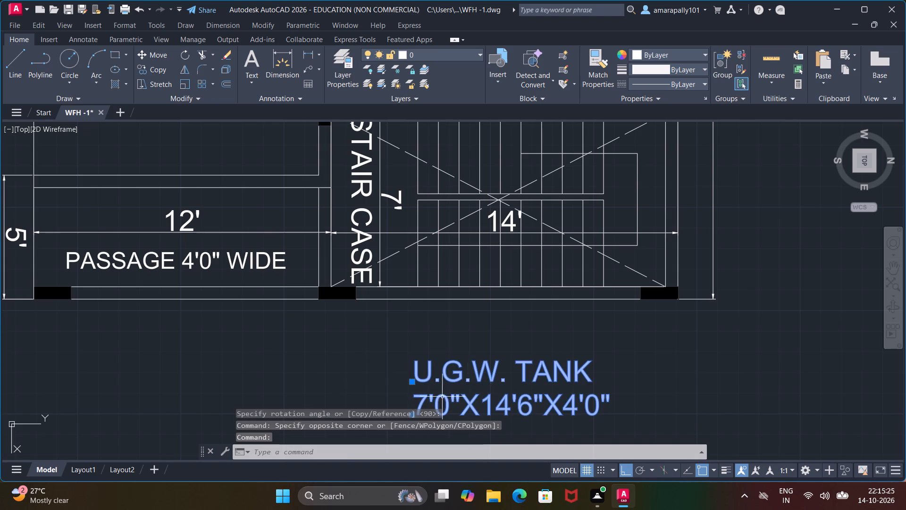
pyautogui.rightClick(495, 350)
pyautogui.click(519, 168)
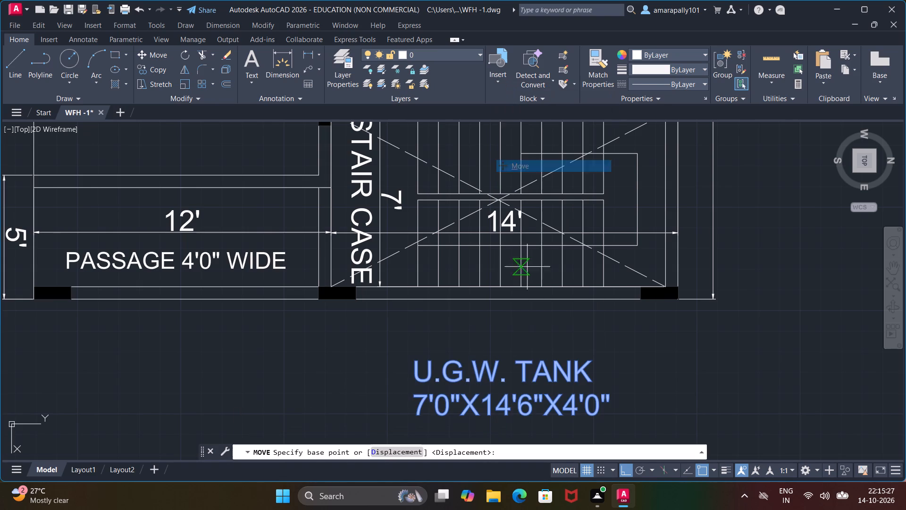
pyautogui.click(415, 424)
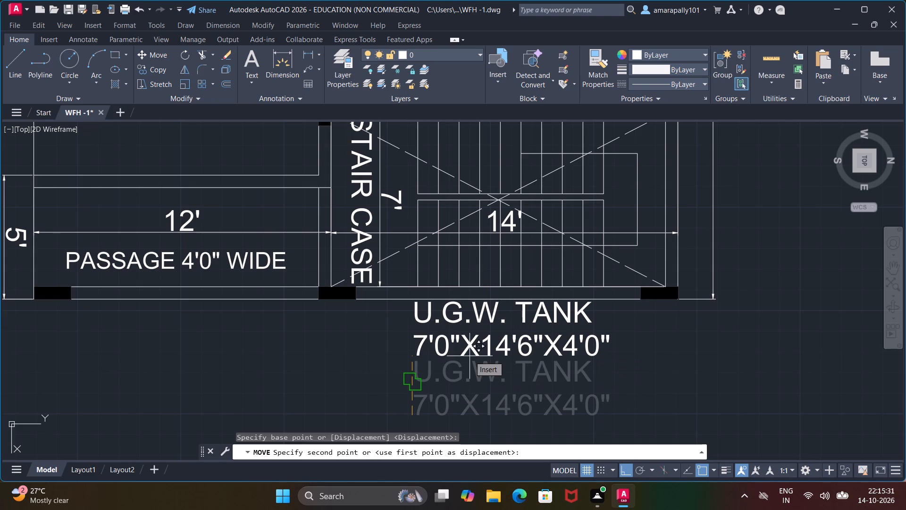
pyautogui.press('F8')
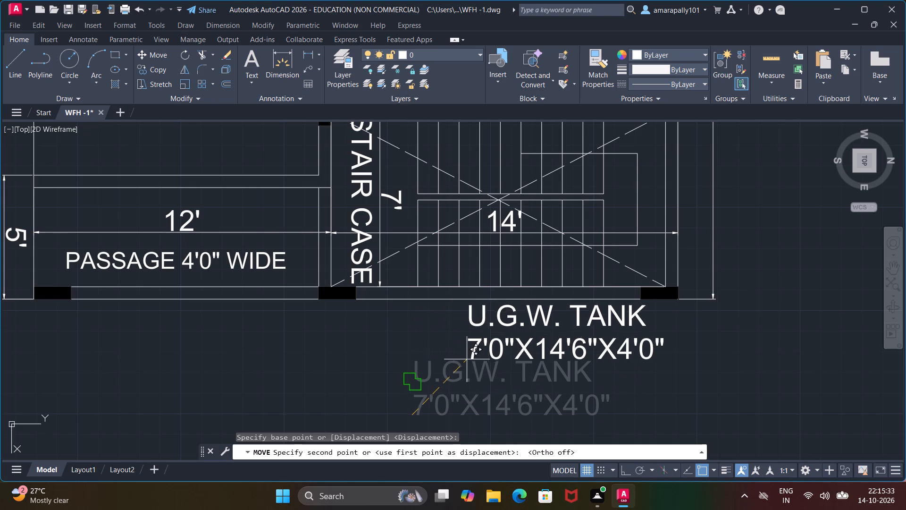
pyautogui.click(475, 384)
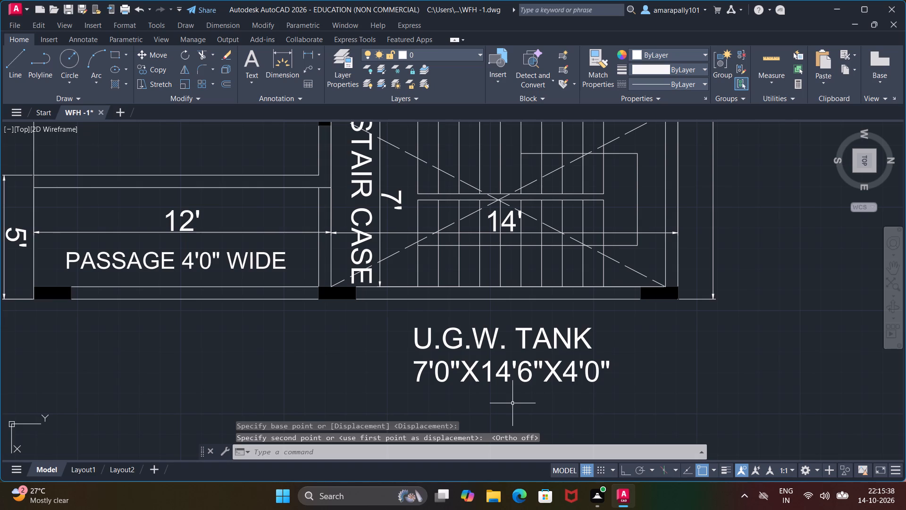
pyautogui.press('Escape')
pyautogui.press('Escape')
pyautogui.press('Escape')
pyautogui.press('Escape')
pyautogui.press('Escape')
pyautogui.press('Escape')
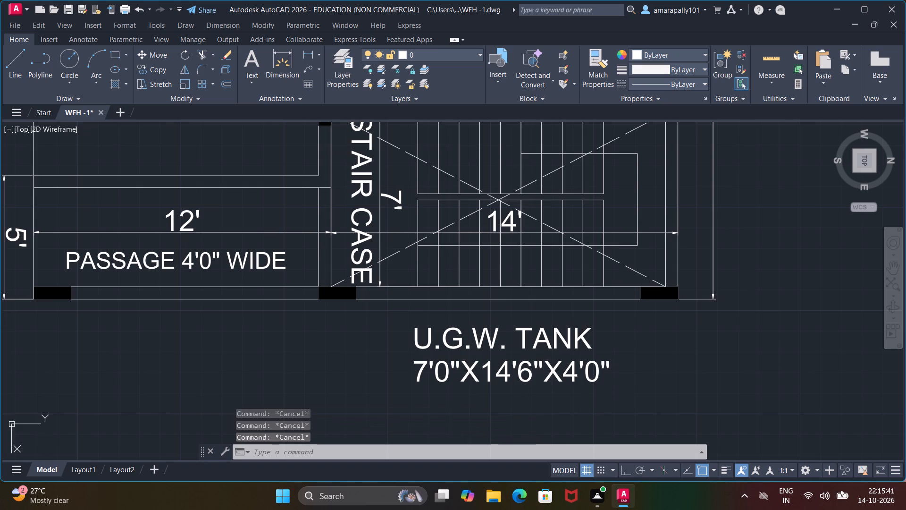
# Rotate the top view 90° so north points up.
pyautogui.scroll(-4, 458, 370)
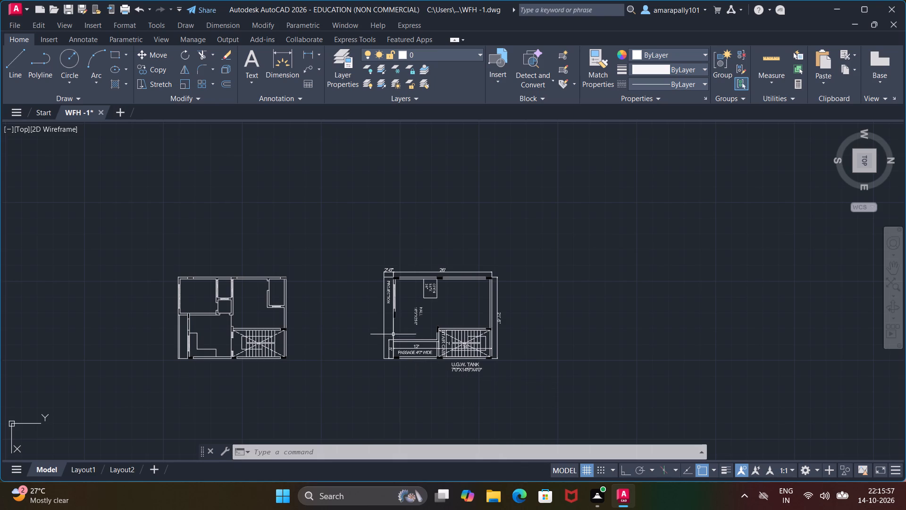
pyautogui.click(885, 129)
# Add the single-line text GATE, 8" high, at the hall's south opening beside the column, with its rotation picked straight down.
pyautogui.scroll(3, 457, 229)
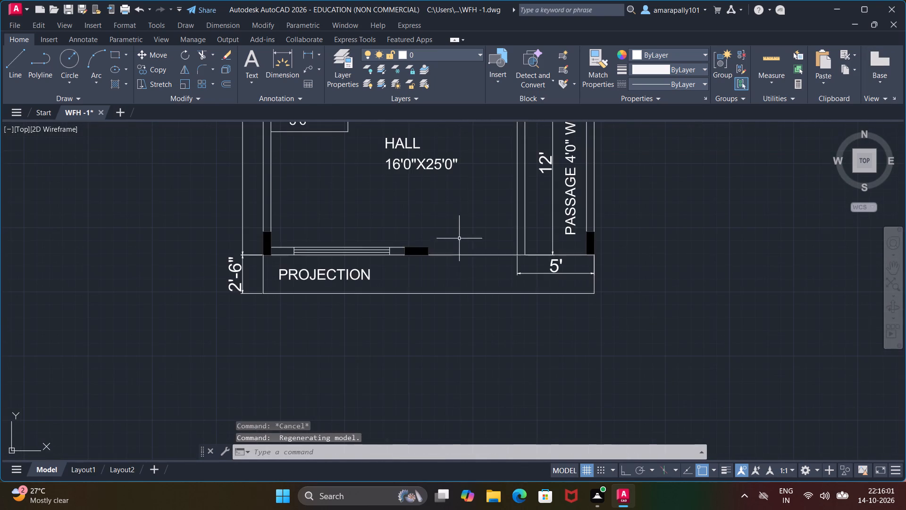
pyautogui.scroll(2, 473, 260)
pyautogui.moveTo(473, 260); pyautogui.dragTo(411, 399, button='middle')
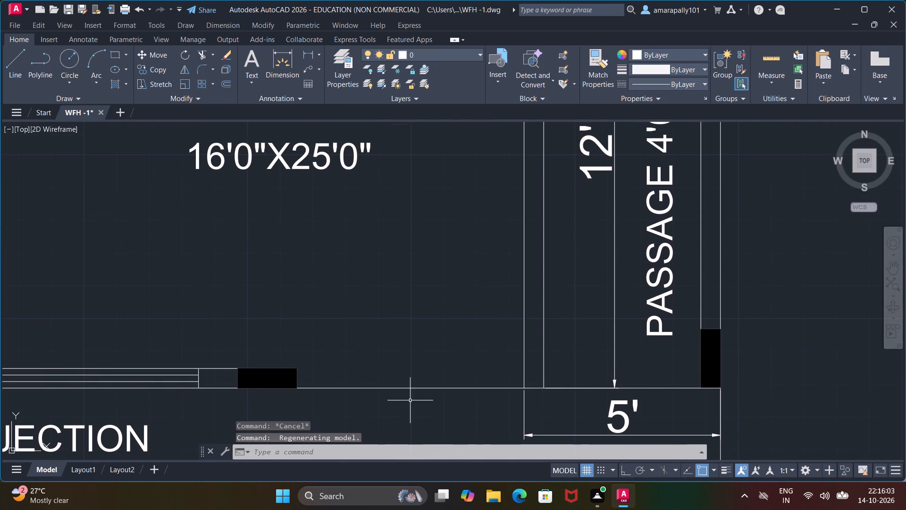
pyautogui.write('TEXT')
pyautogui.press('Return')
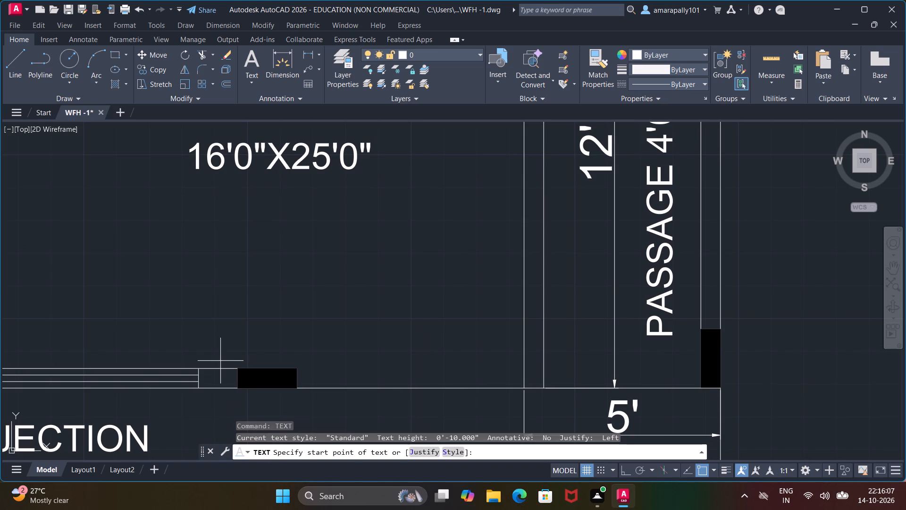
pyautogui.click(349, 360)
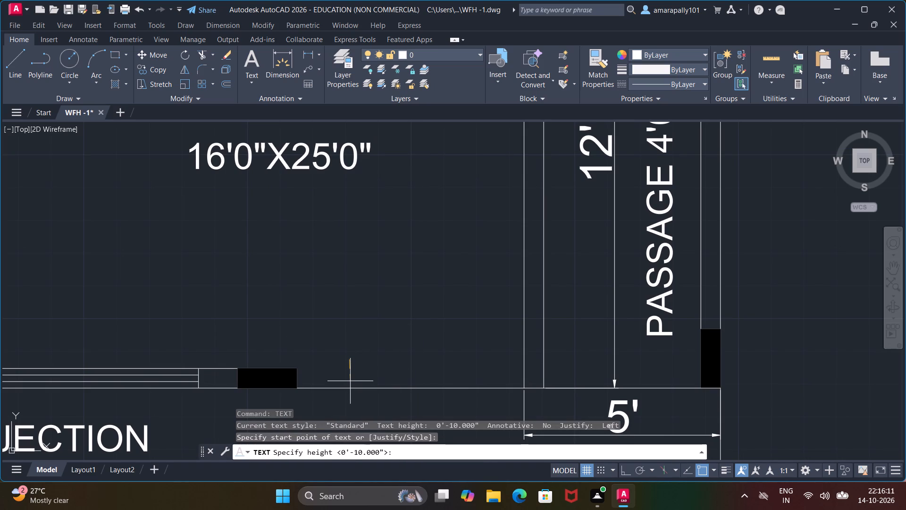
pyautogui.write('8"')
pyautogui.press('Return')
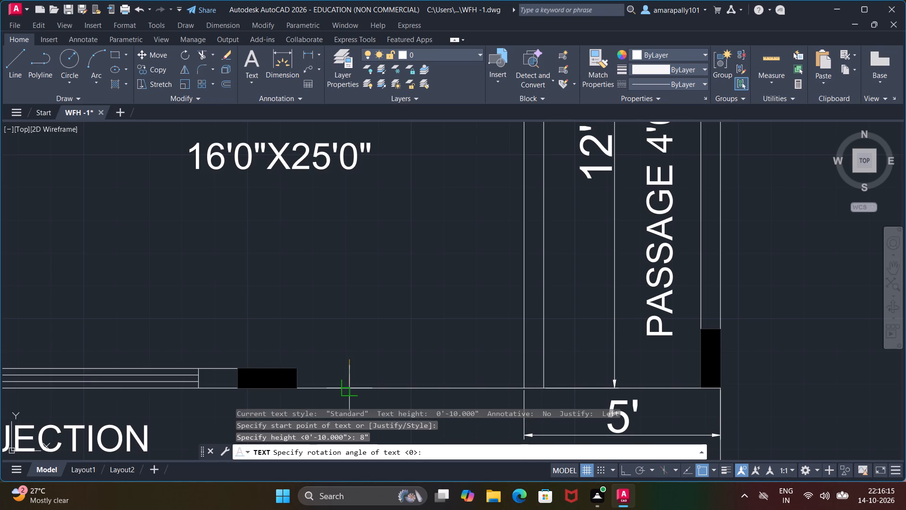
pyautogui.click(352, 392)
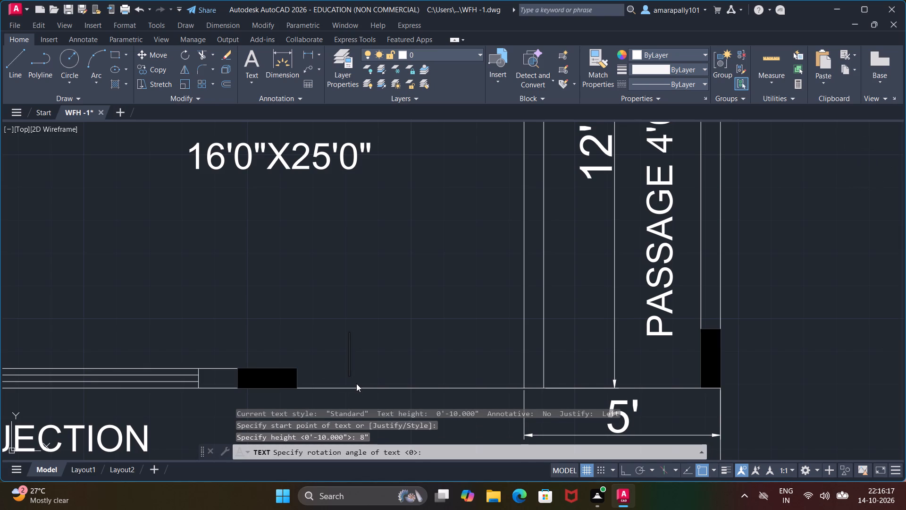
pyautogui.write('GATE')
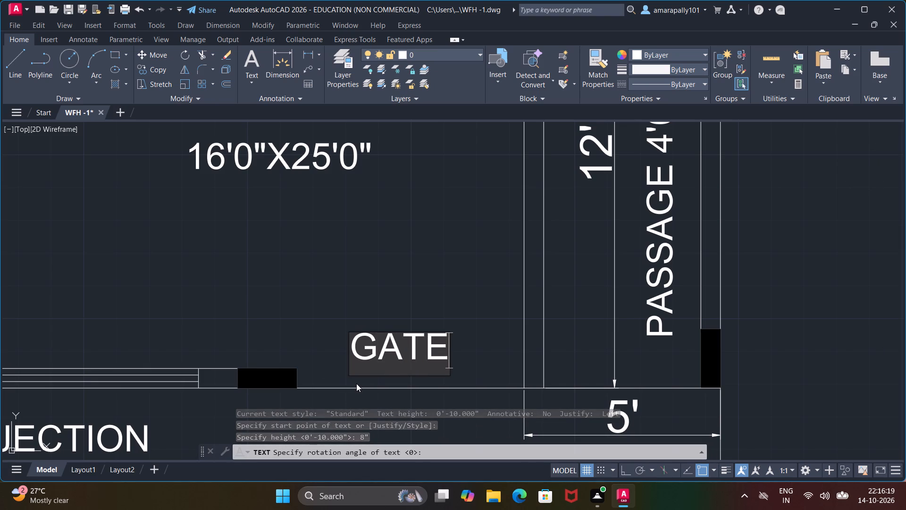
pyautogui.click(356, 383)
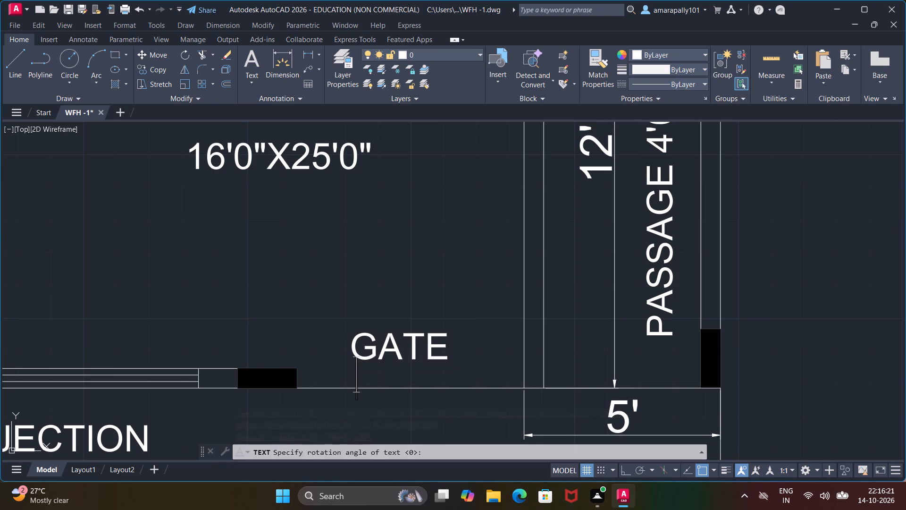
pyautogui.press('Escape')
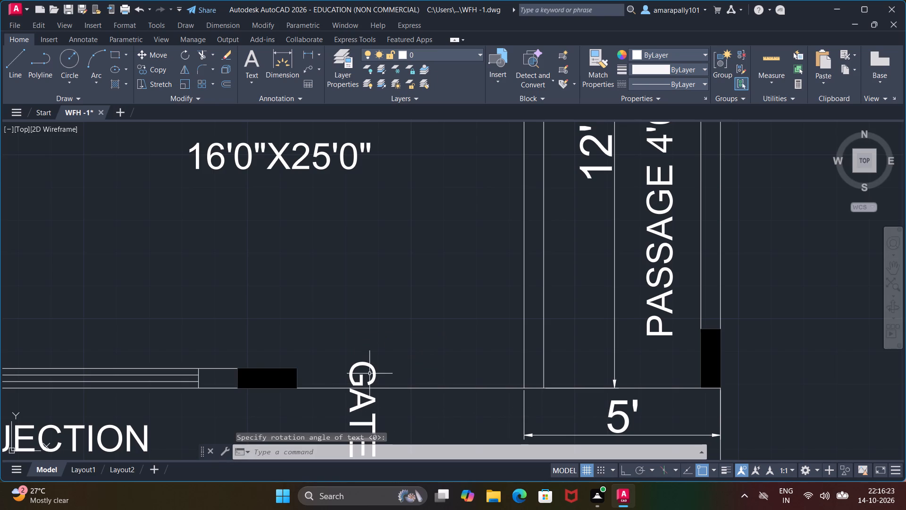
# Rotate the GATE label at the hall's south opening 90° with Ortho on so it reads horizontally.
pyautogui.click(366, 367)
pyautogui.rightClick(358, 369)
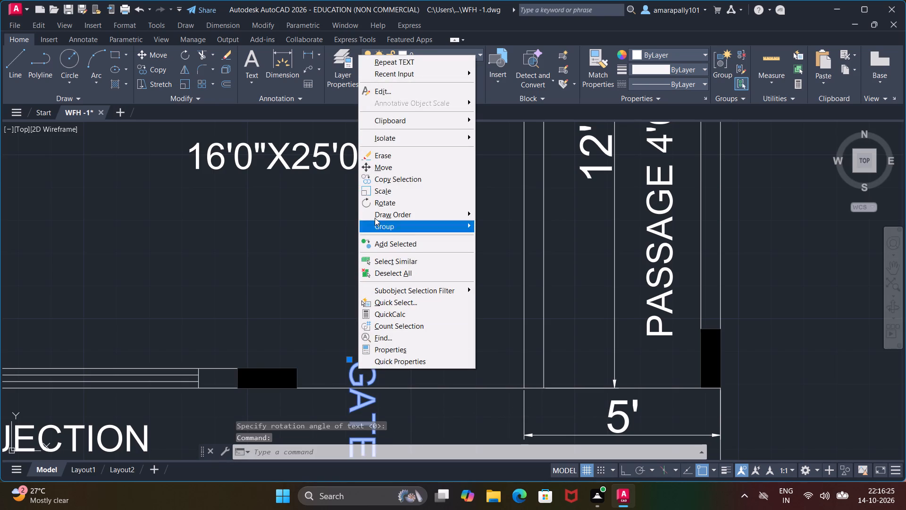
pyautogui.click(391, 203)
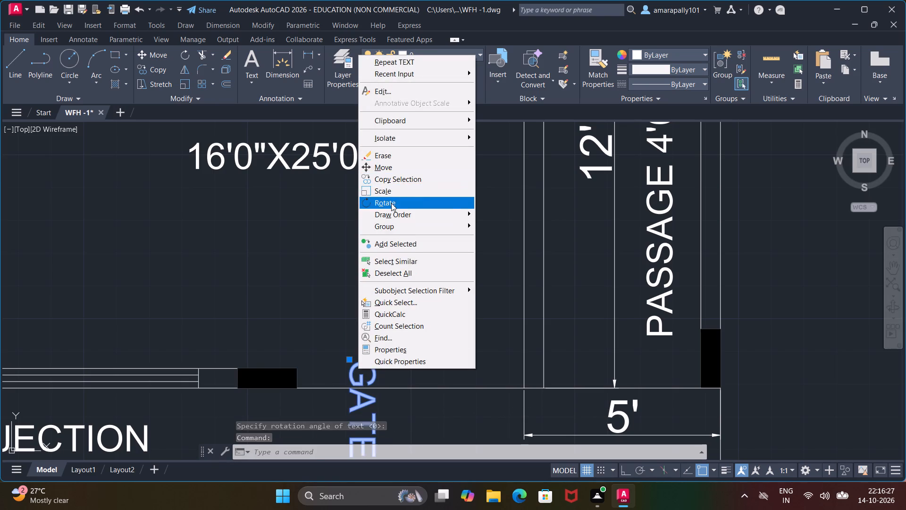
pyautogui.click(352, 375)
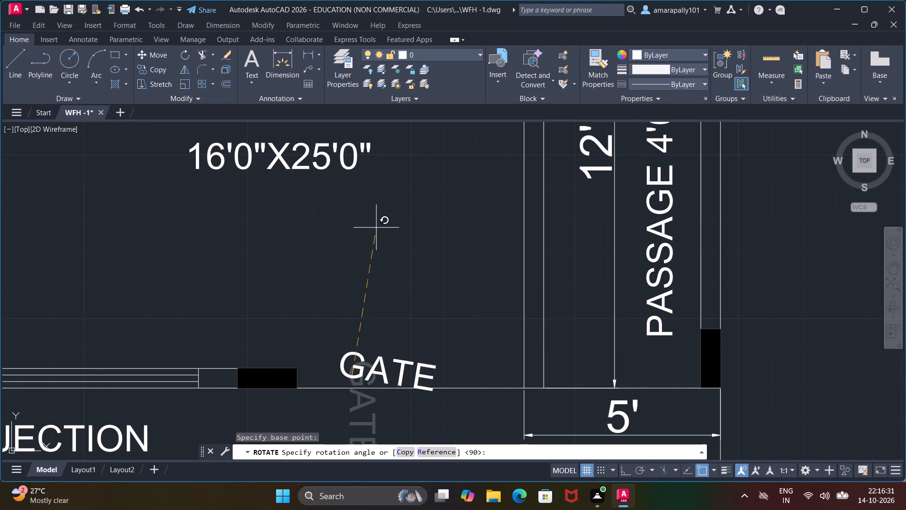
pyautogui.press('F8')
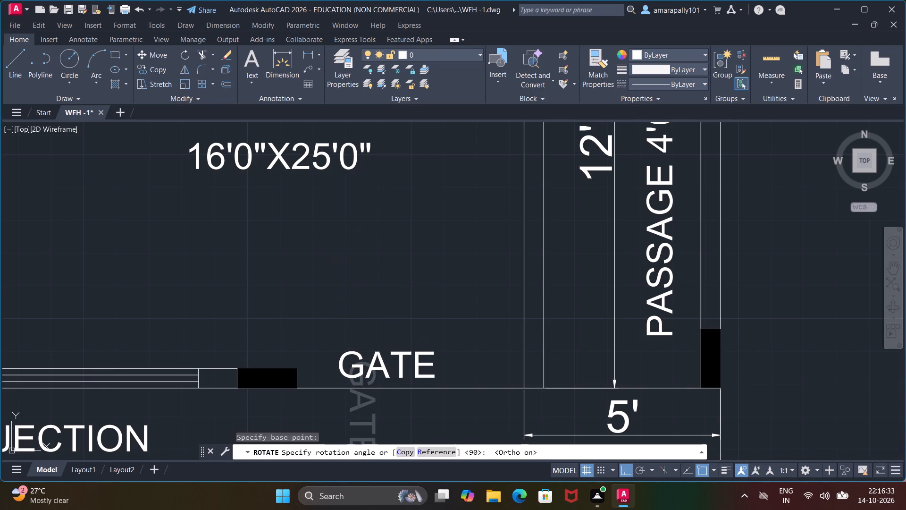
pyautogui.click(376, 228)
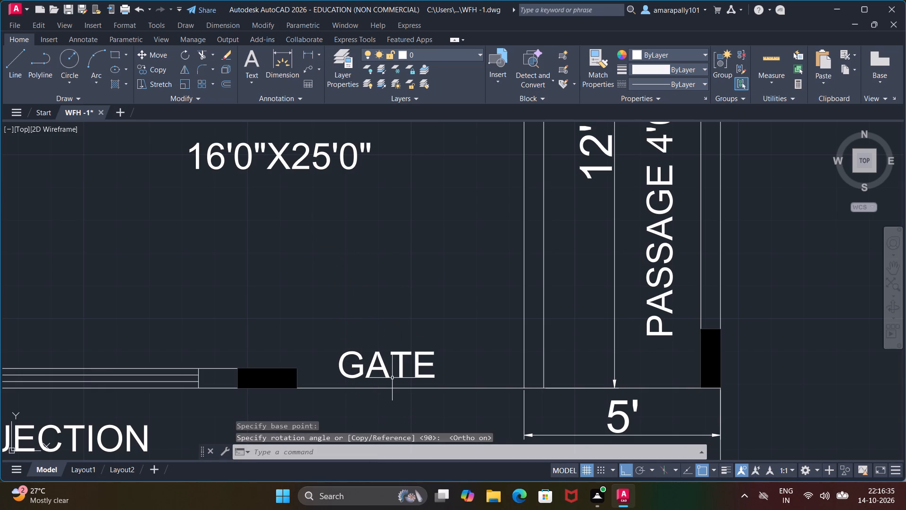
# Copy the GATE label about 6' straight east to the south opening of the passage.
pyautogui.click(391, 378)
pyautogui.rightClick(390, 378)
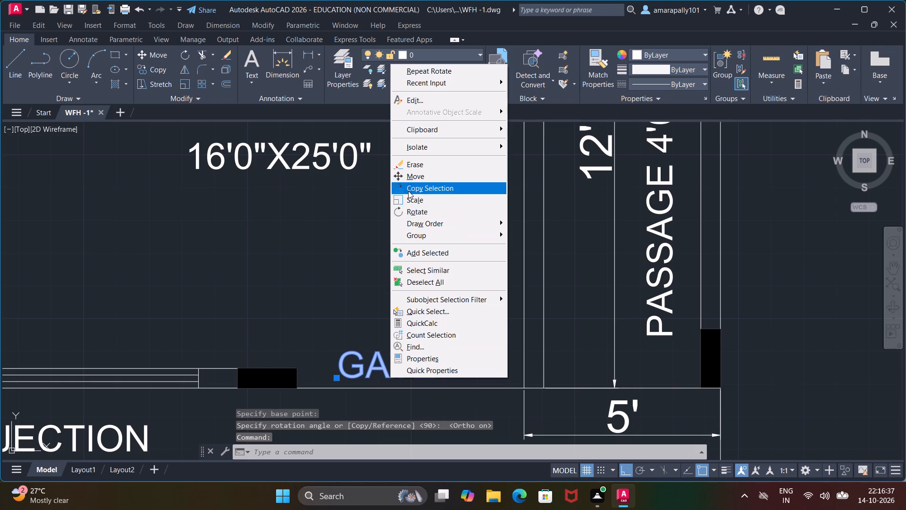
pyautogui.click(408, 191)
pyautogui.click(361, 378)
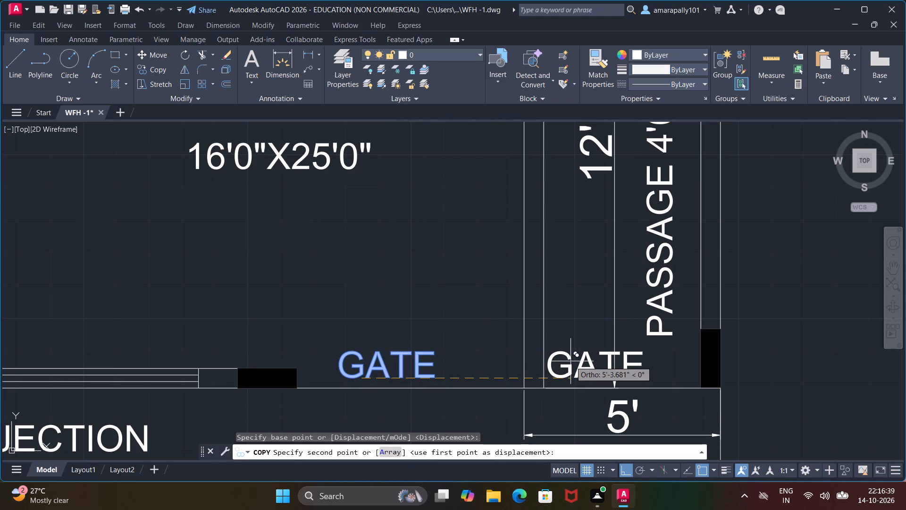
pyautogui.click(598, 366)
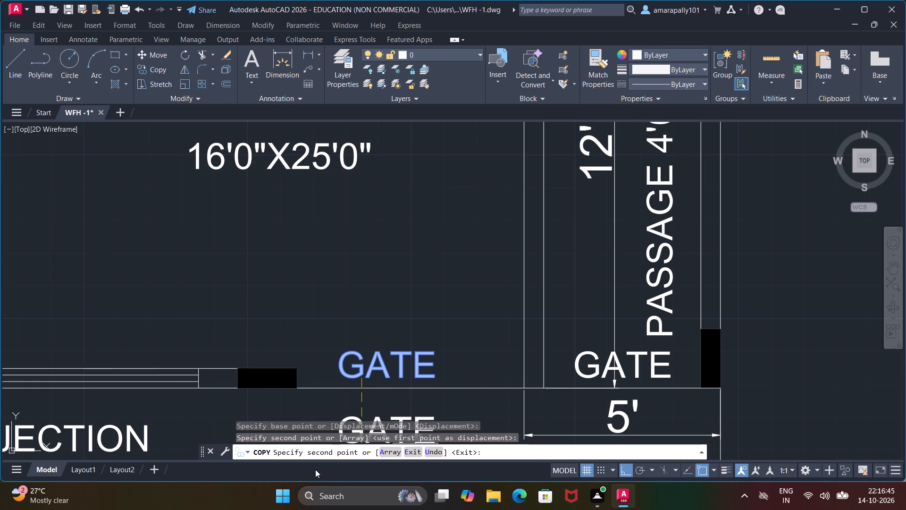
pyautogui.press('Escape')
pyautogui.press('Escape')
pyautogui.press('Escape')
pyautogui.press('Escape')
pyautogui.press('Escape')
pyautogui.press('Escape')
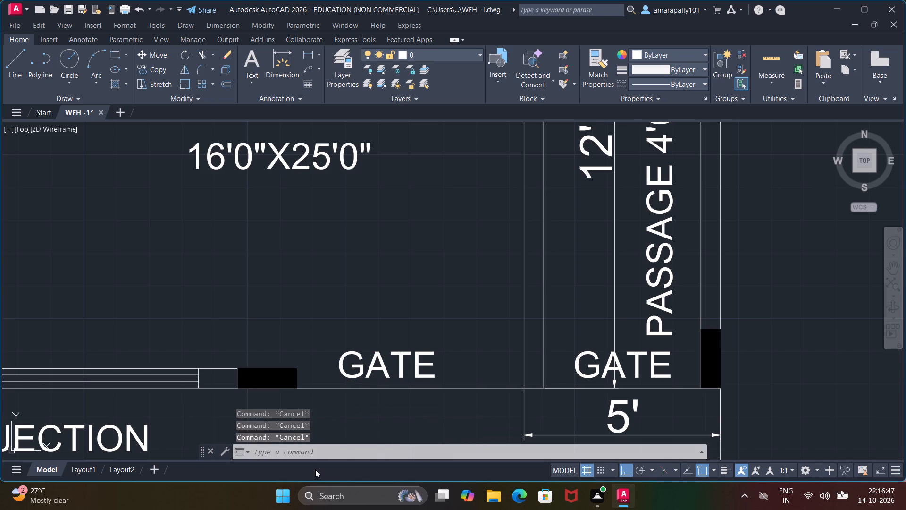
pyautogui.press('Escape')
pyautogui.press('Escape')
# Look over the whole floor plan, checking its labels and dimensions.
pyautogui.scroll(-3, 285, 442)
pyautogui.scroll(-4, 304, 391)
pyautogui.moveTo(322, 388); pyautogui.dragTo(307, 296, button='middle')
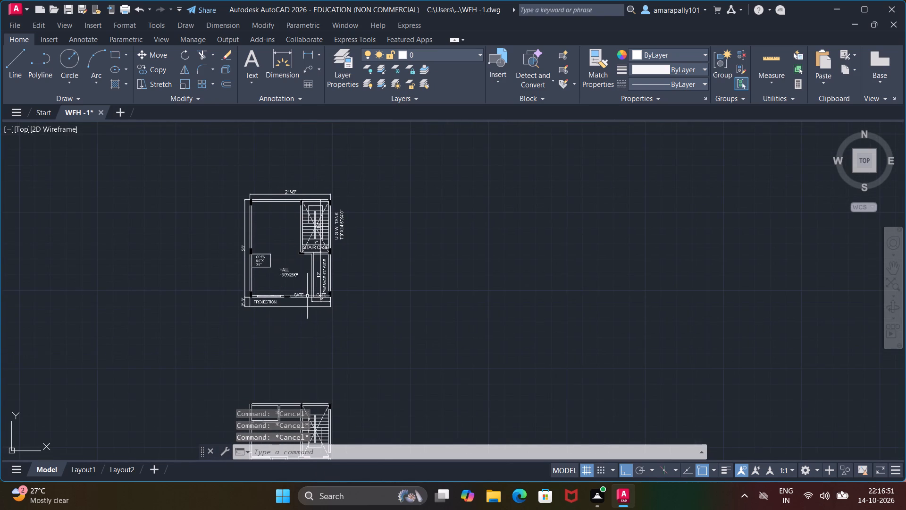
pyautogui.scroll(2, 298, 264)
pyautogui.moveTo(298, 264); pyautogui.dragTo(296, 264, button='middle')
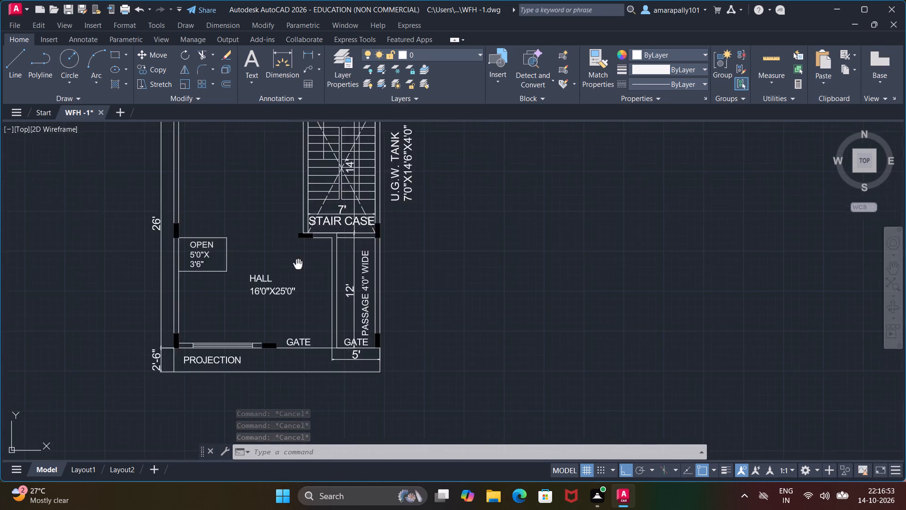
pyautogui.moveTo(296, 264); pyautogui.dragTo(309, 320, button='middle')
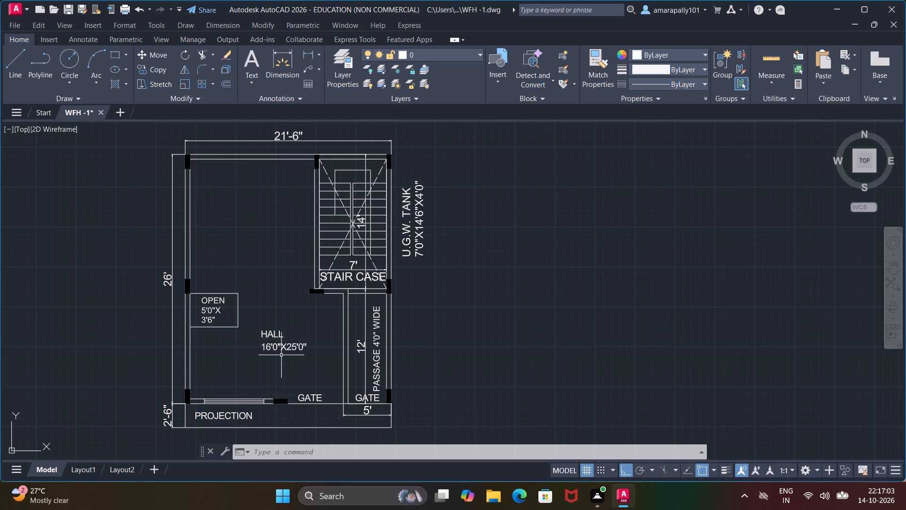
pyautogui.scroll(-1, 277, 357)
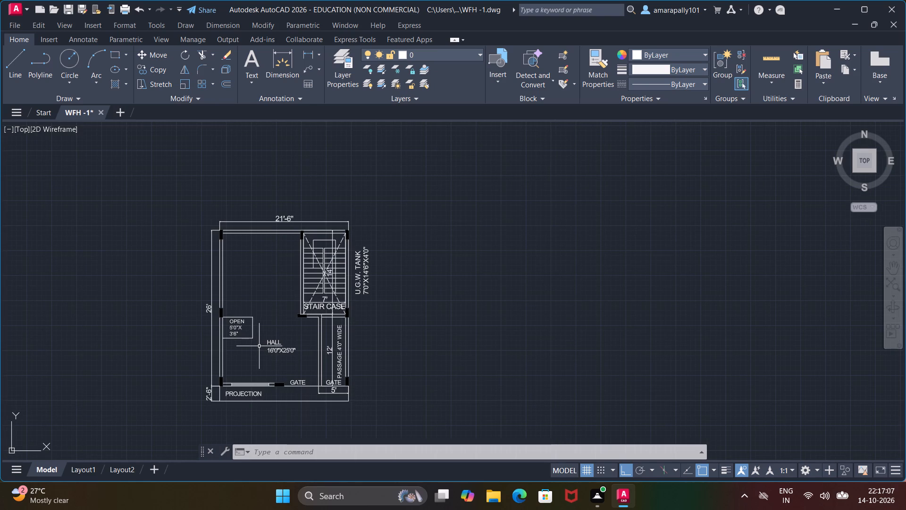
# With linetype ACAD_ISO02W100 current, draw a horizontal section line about 30'-6" long across the hall and passage, ending in a short upward leg at the east.
pyautogui.click(702, 80)
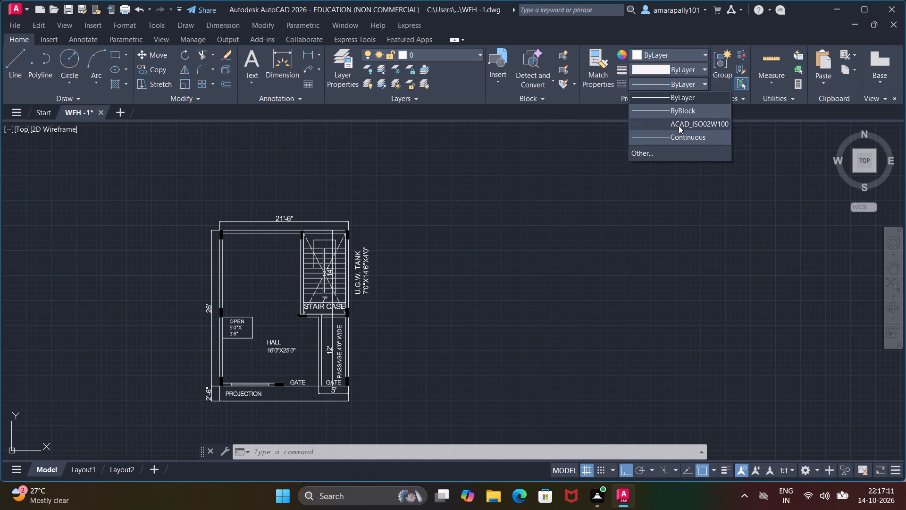
pyautogui.click(678, 126)
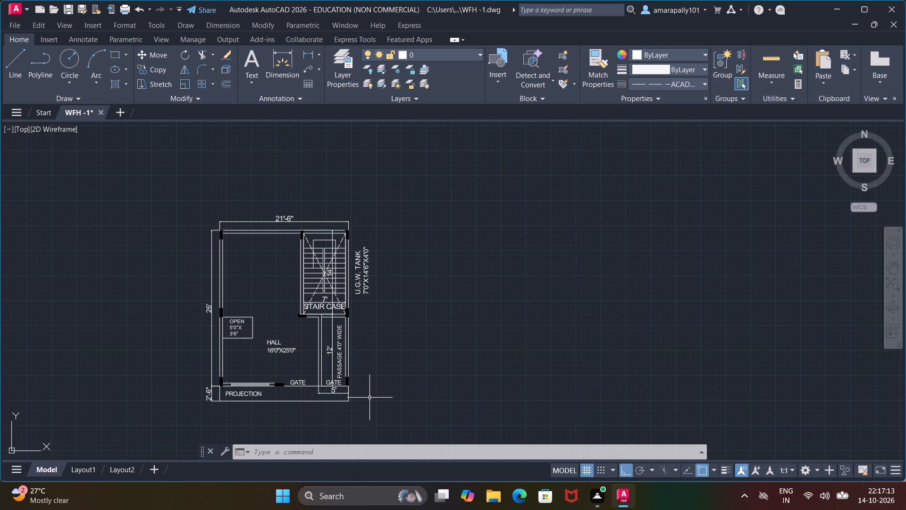
pyautogui.click(196, 359)
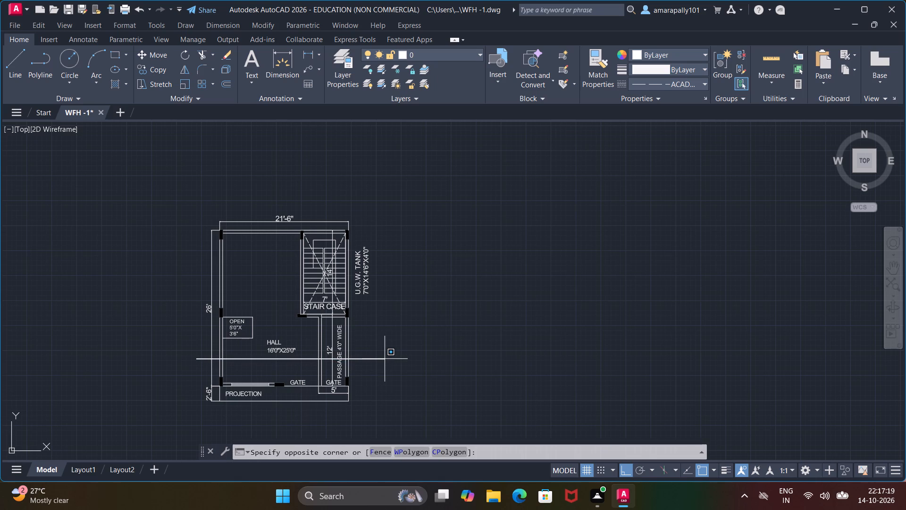
pyautogui.press('Escape')
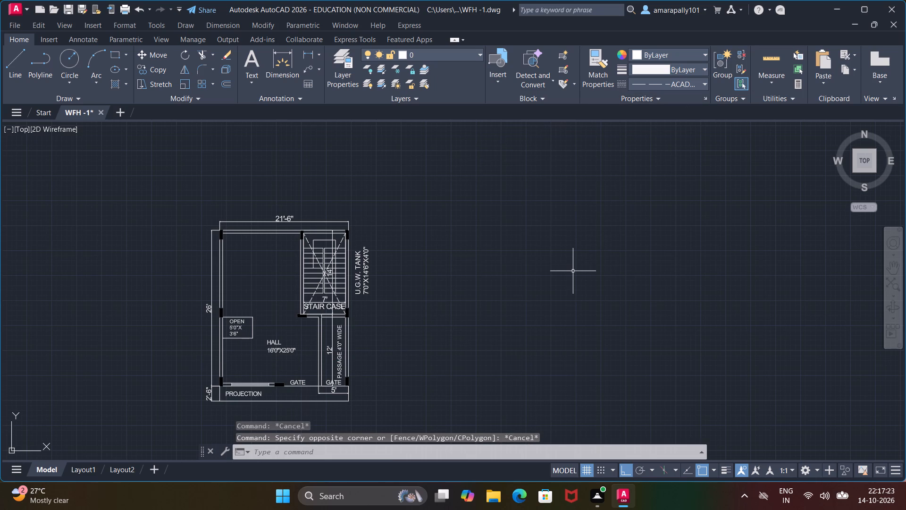
pyautogui.press('l')
pyautogui.press('Return')
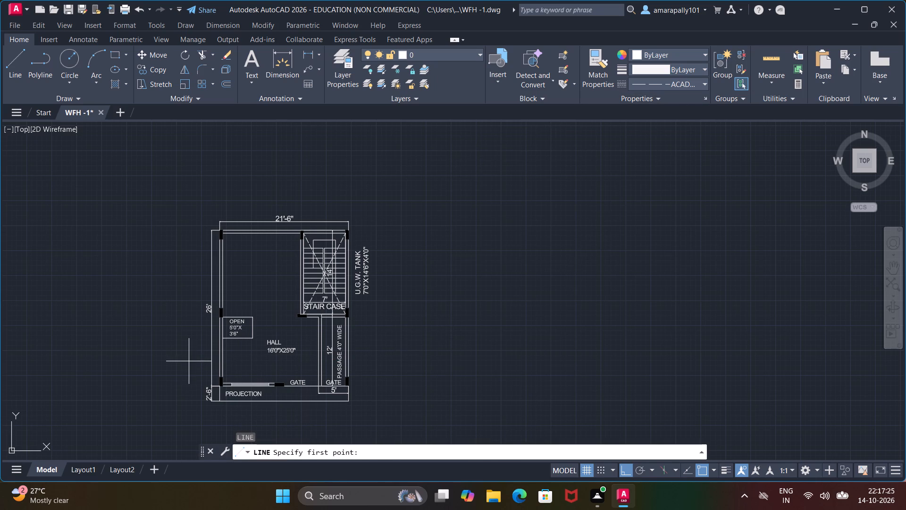
pyautogui.click(188, 361)
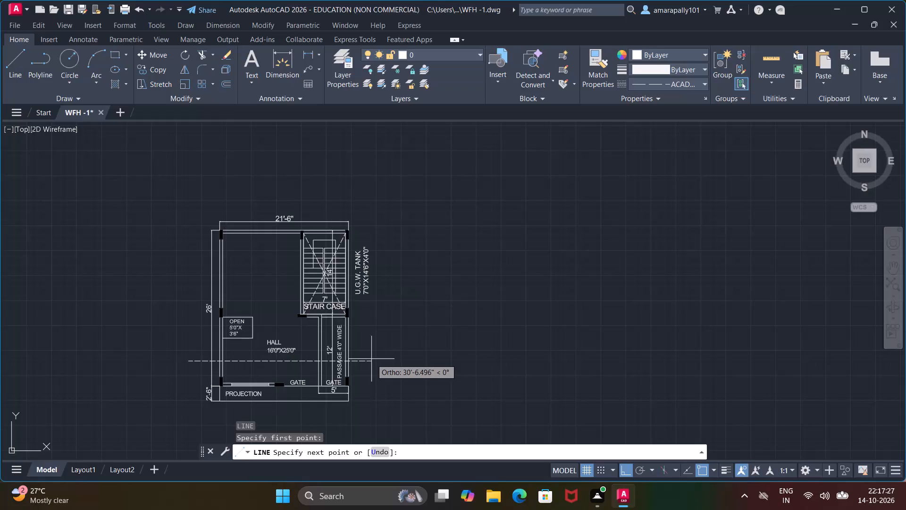
pyautogui.click(371, 358)
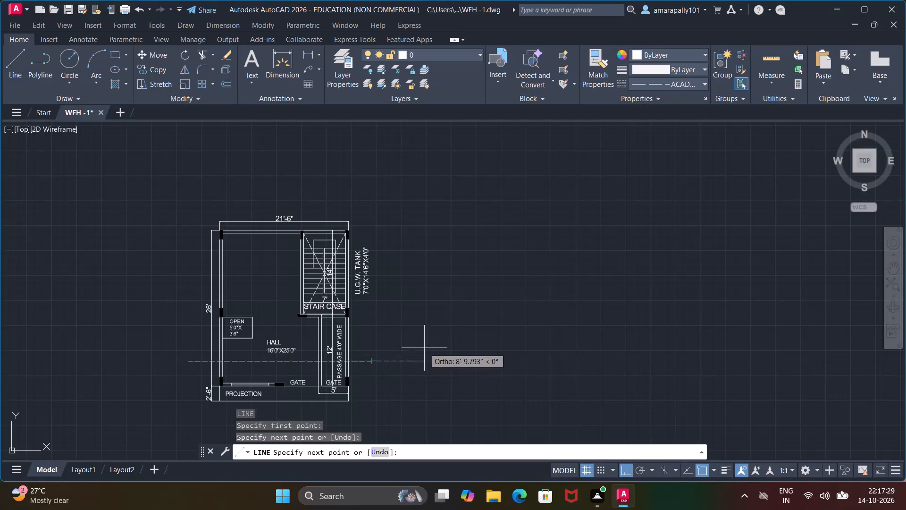
pyautogui.click(372, 343)
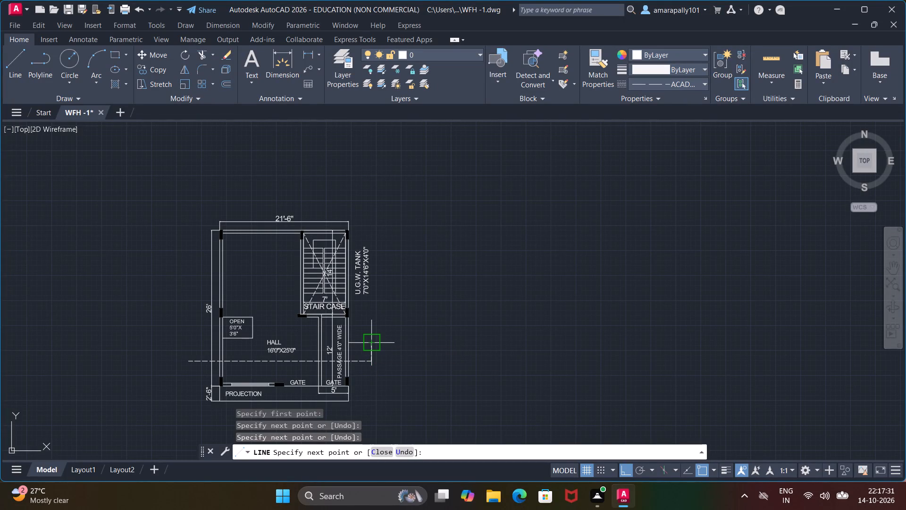
pyautogui.press('Escape')
pyautogui.press('Escape')
pyautogui.press('Escape')
pyautogui.press('Escape')
pyautogui.press('Escape')
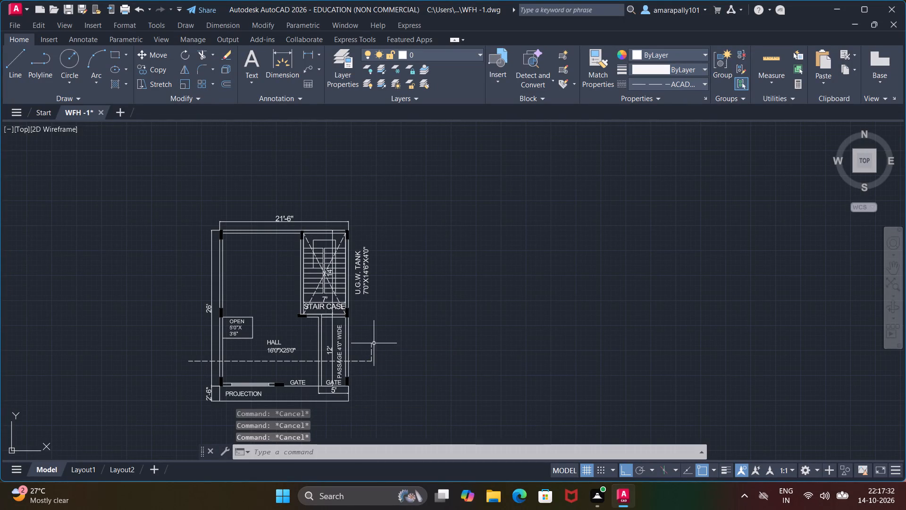
# Copy the short vertical leg of the section line from its east end to its west end.
pyautogui.click(371, 354)
pyautogui.rightClick(371, 354)
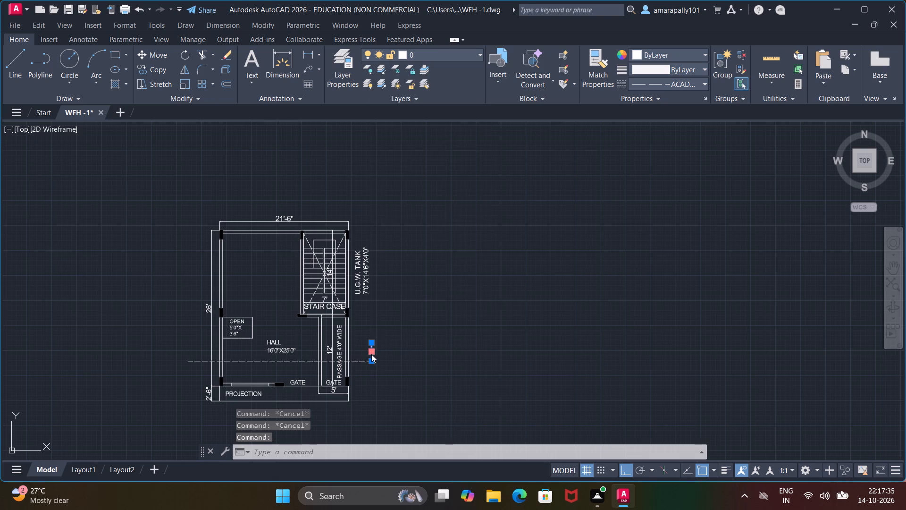
pyautogui.click(391, 164)
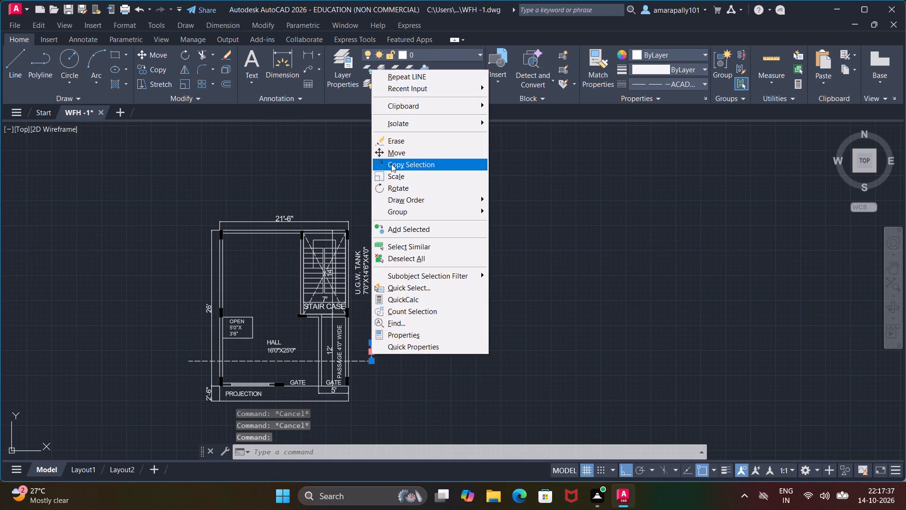
pyautogui.click(372, 363)
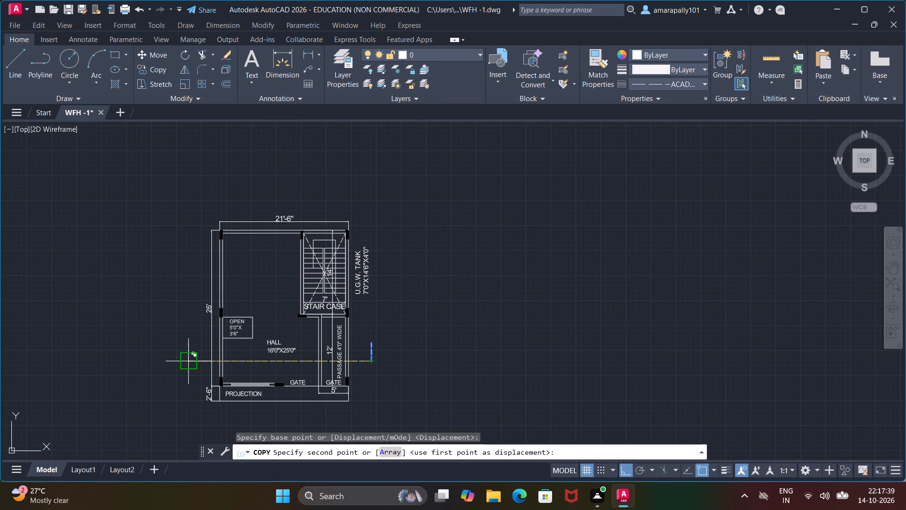
pyautogui.scroll(4, 188, 358)
pyautogui.click(184, 380)
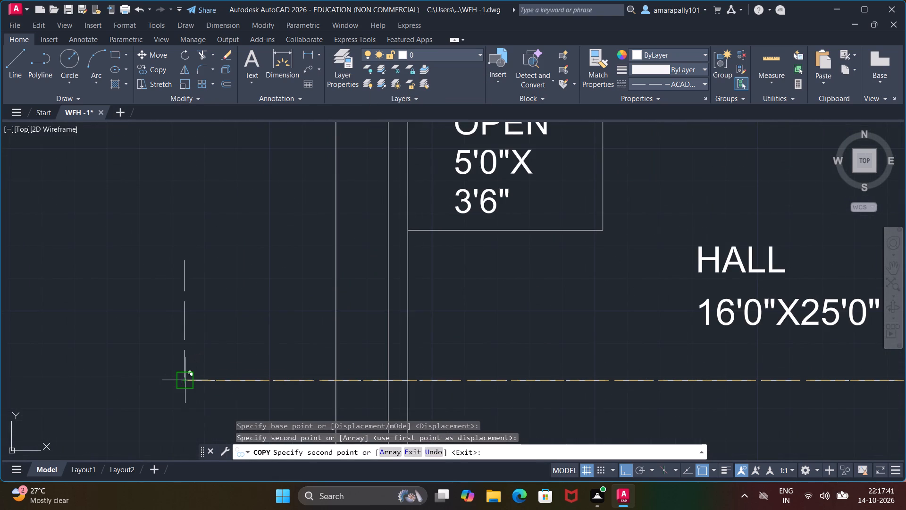
pyautogui.press('Escape')
pyautogui.press('Escape')
pyautogui.press('Escape')
pyautogui.press('Escape')
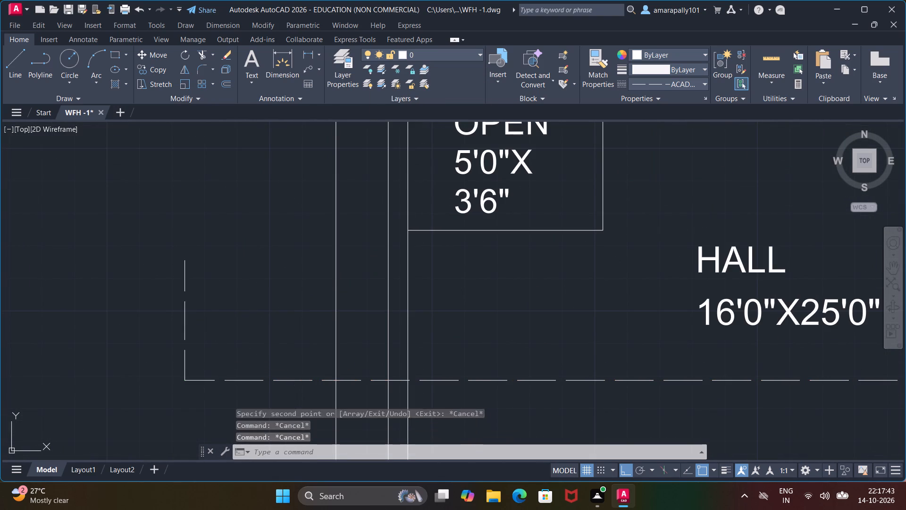
pyautogui.press('Escape')
pyautogui.press('Escape')
pyautogui.press('Escape')
pyautogui.press('Escape')
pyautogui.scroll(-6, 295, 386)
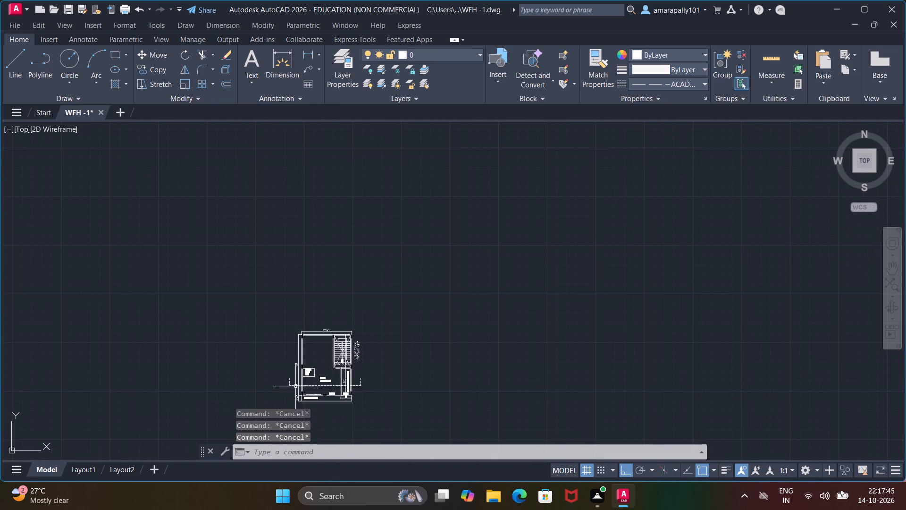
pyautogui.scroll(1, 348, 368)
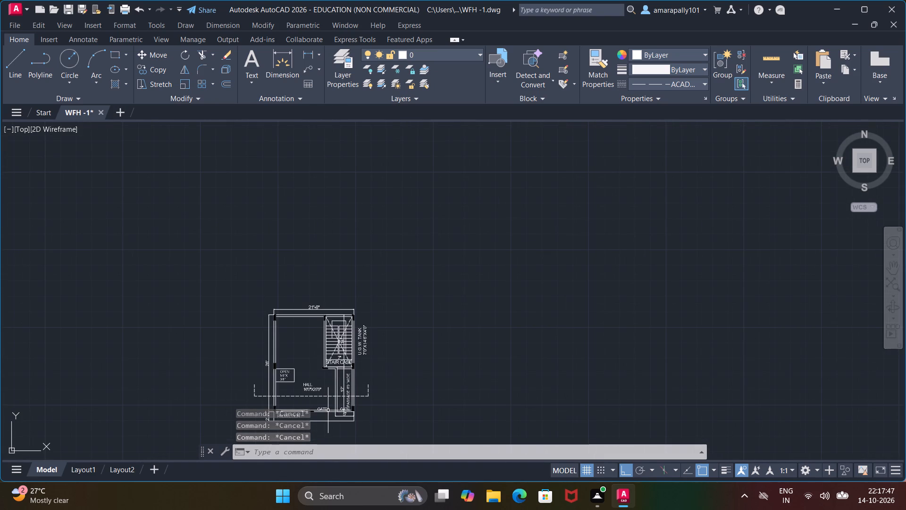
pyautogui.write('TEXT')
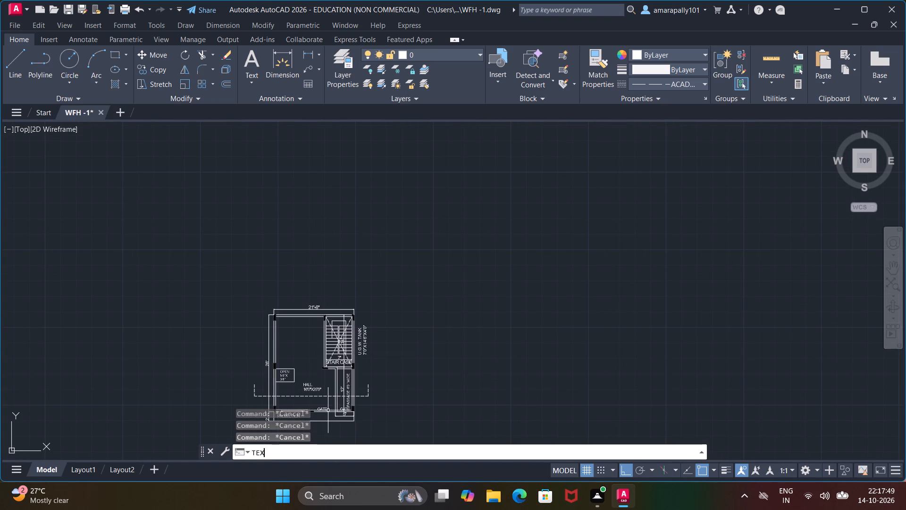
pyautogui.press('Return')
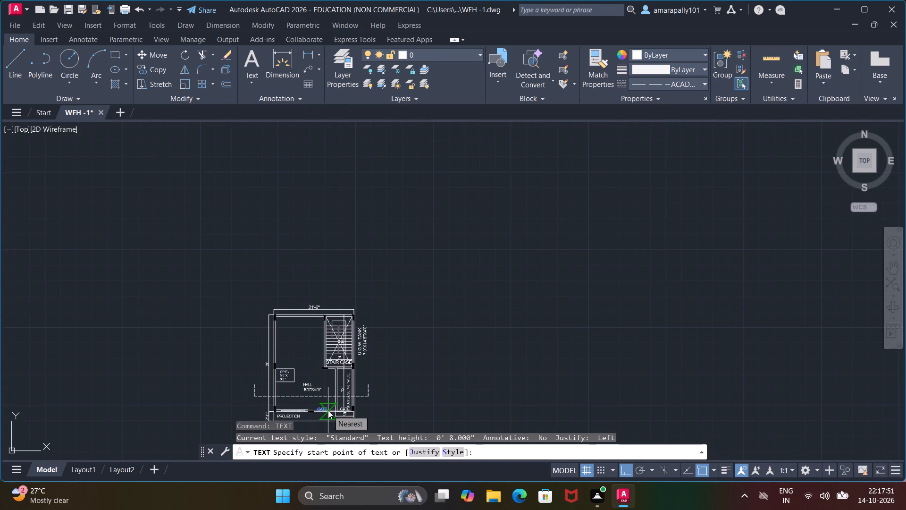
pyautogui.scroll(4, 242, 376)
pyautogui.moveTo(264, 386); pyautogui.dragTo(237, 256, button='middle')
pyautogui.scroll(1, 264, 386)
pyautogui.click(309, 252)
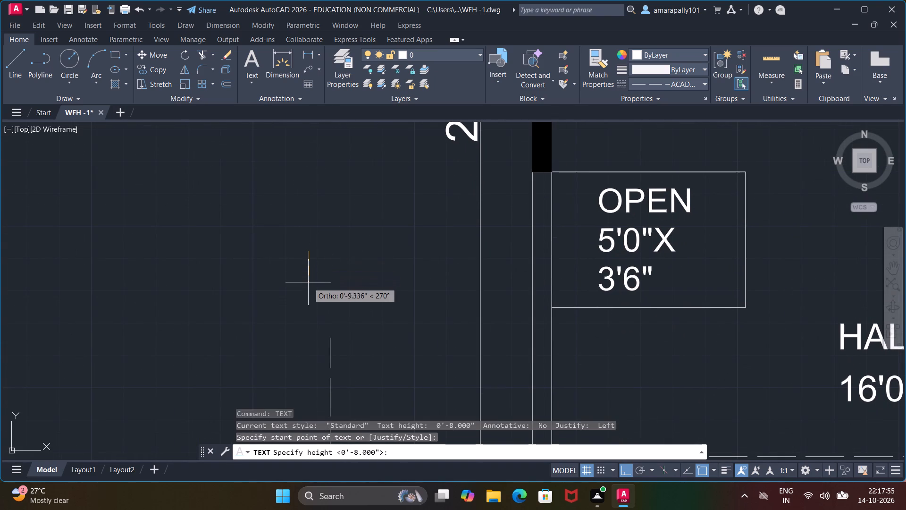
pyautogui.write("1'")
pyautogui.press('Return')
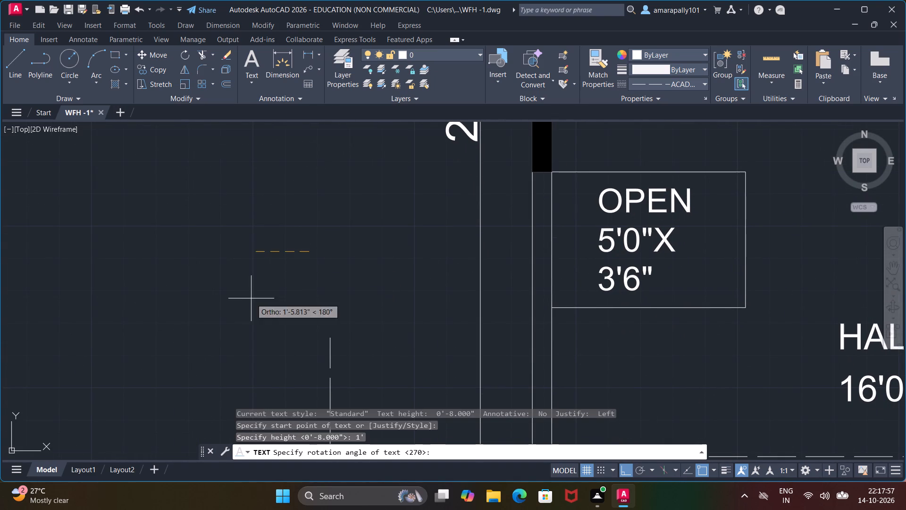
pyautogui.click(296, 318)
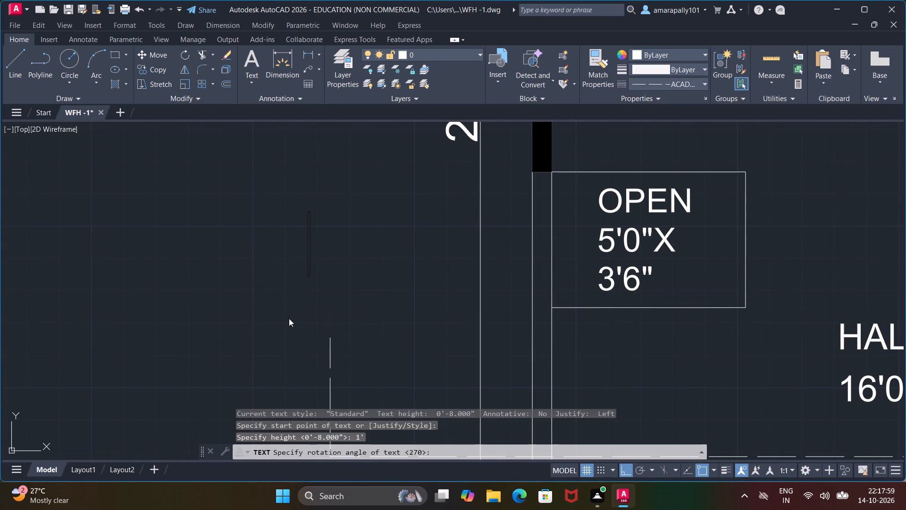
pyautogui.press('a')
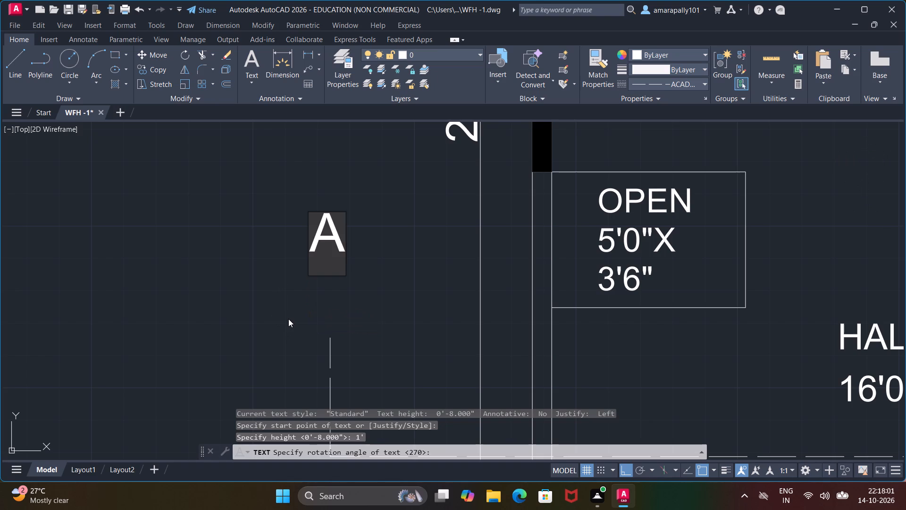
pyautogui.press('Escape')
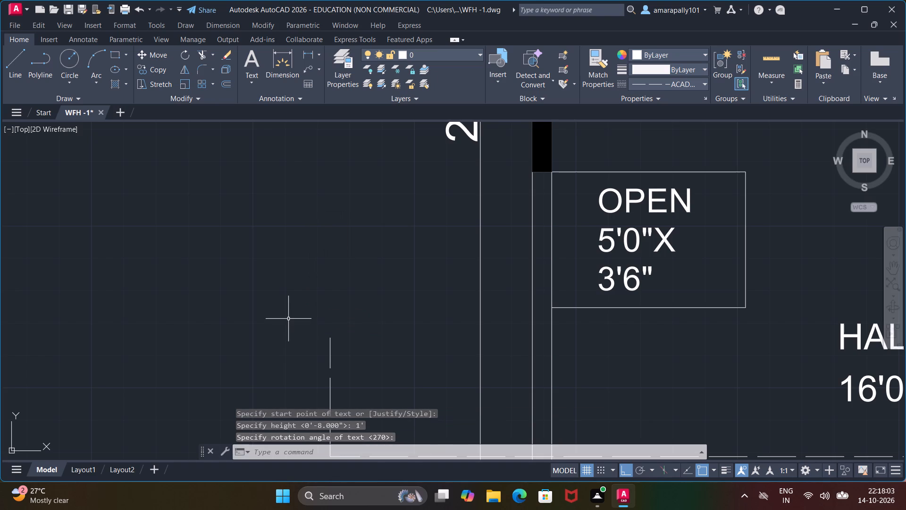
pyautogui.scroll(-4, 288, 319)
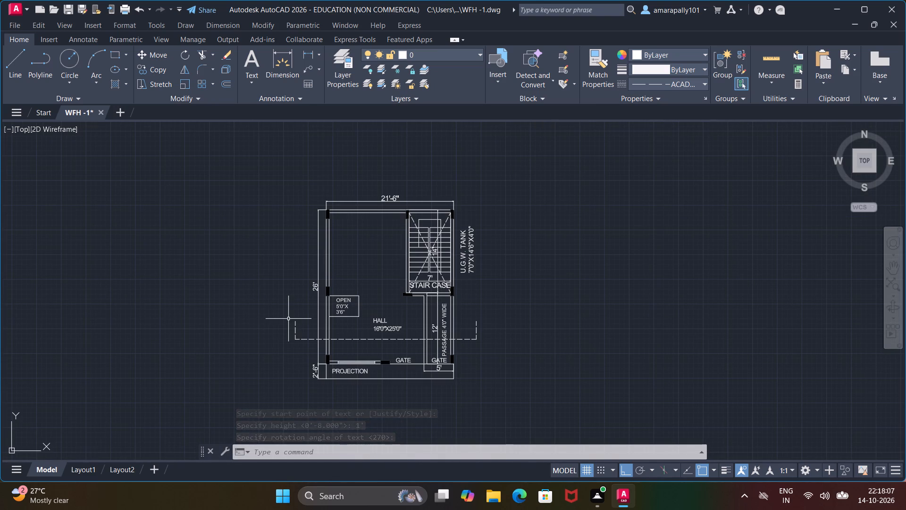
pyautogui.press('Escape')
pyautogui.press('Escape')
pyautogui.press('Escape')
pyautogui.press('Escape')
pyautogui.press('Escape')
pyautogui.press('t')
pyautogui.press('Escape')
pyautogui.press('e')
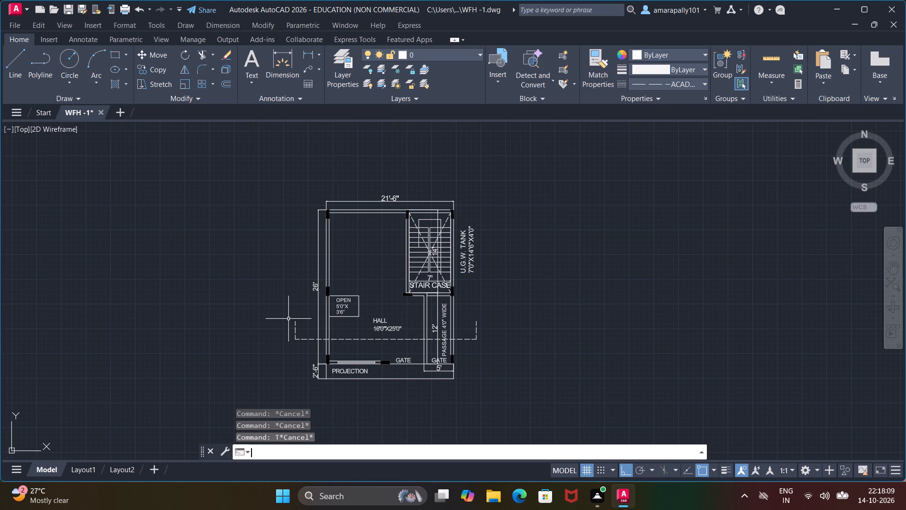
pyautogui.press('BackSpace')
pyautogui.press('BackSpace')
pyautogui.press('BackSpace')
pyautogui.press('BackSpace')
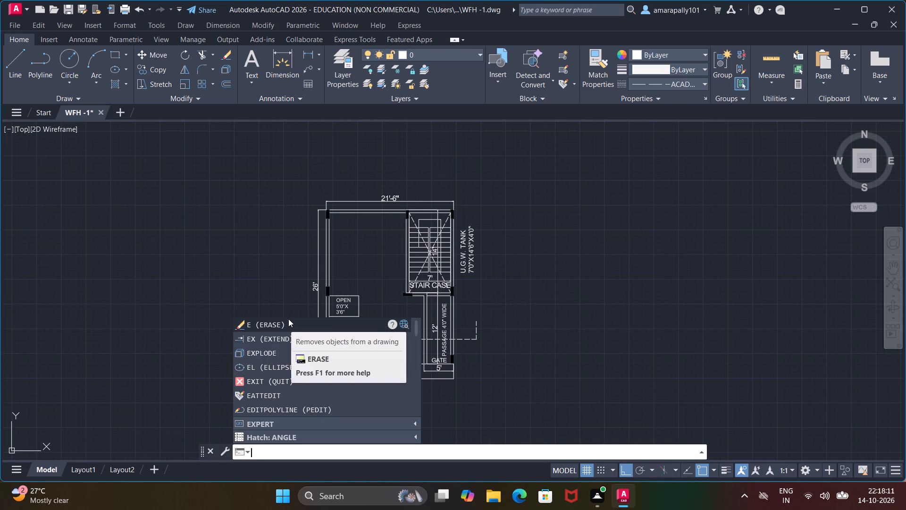
# Place single-line text A, 1' high at 270° rotation, just above the section line's west leg.
pyautogui.write('TEXT')
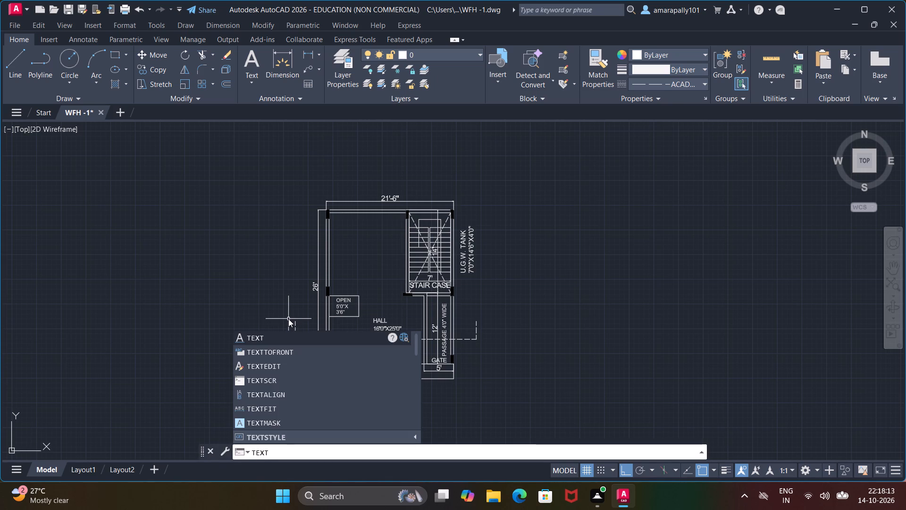
pyautogui.press('Return')
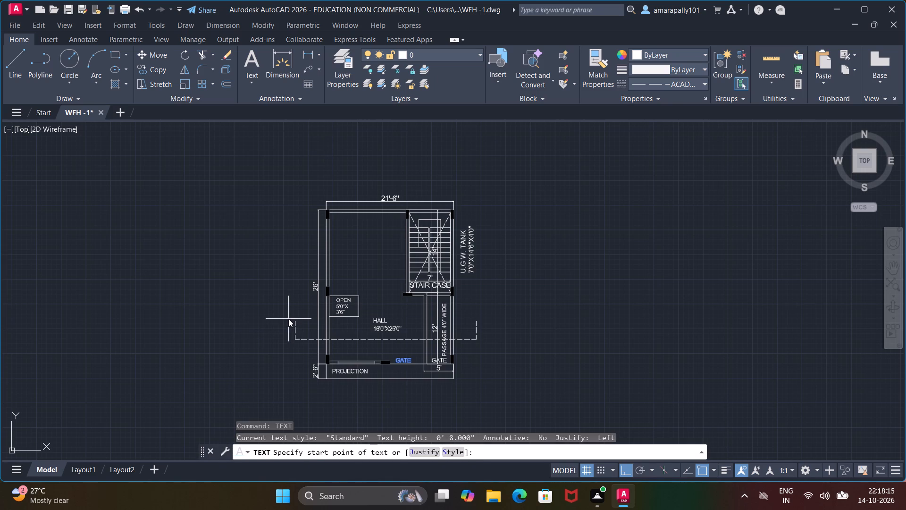
pyautogui.scroll(2, 287, 314)
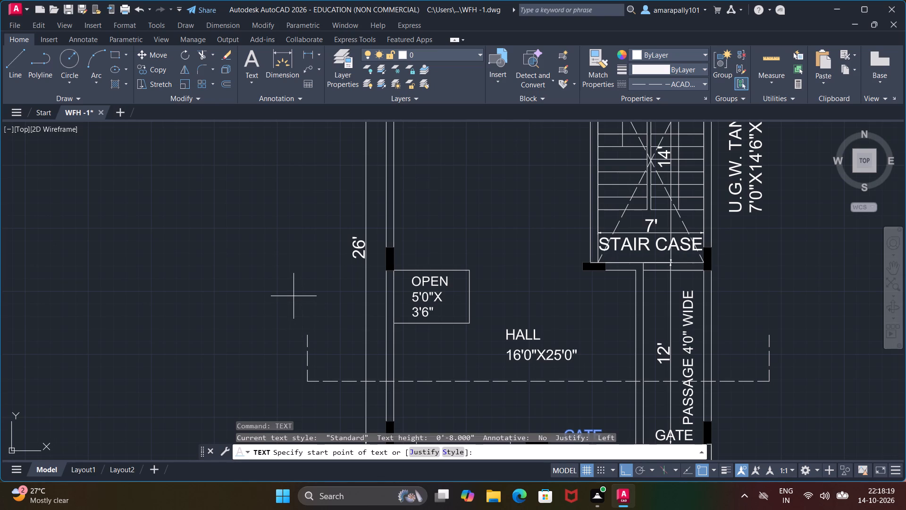
pyautogui.click(294, 297)
pyautogui.write("1'")
pyautogui.press('Return')
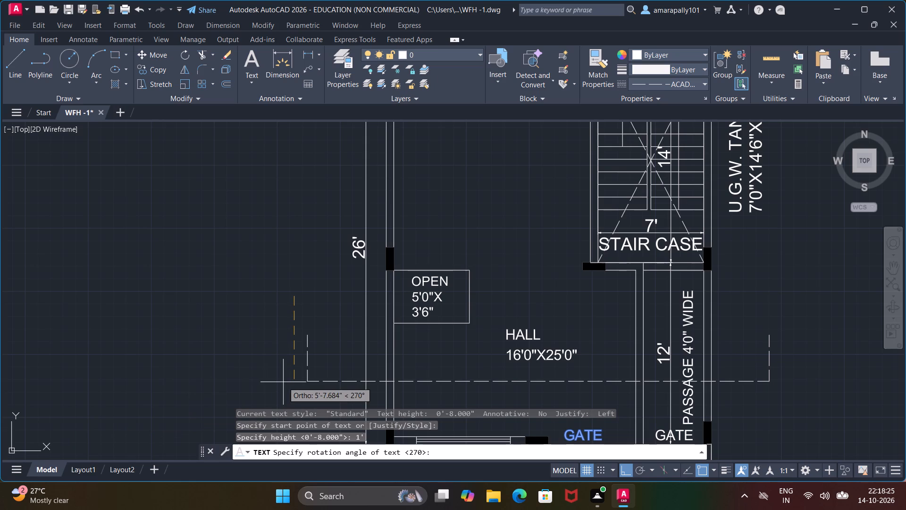
pyautogui.click(287, 371)
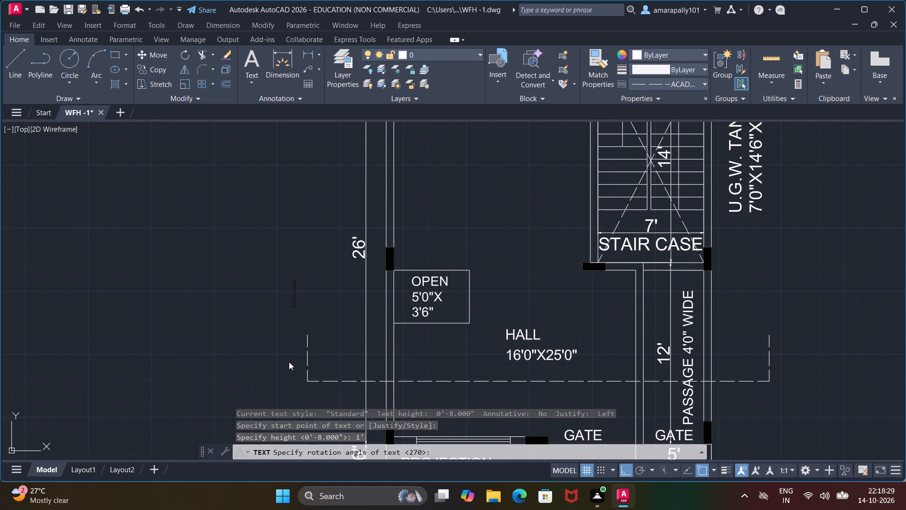
pyautogui.press('a')
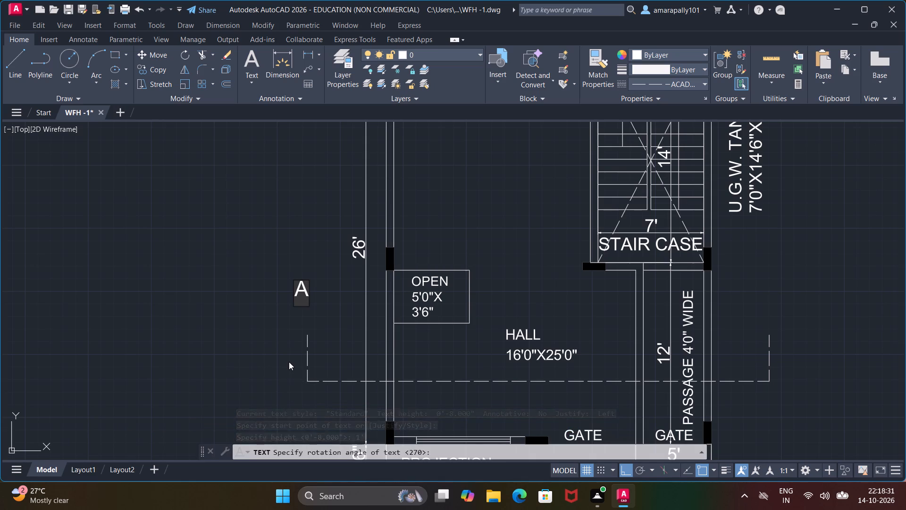
pyautogui.press('Return')
pyautogui.click(289, 362)
pyautogui.press('Escape')
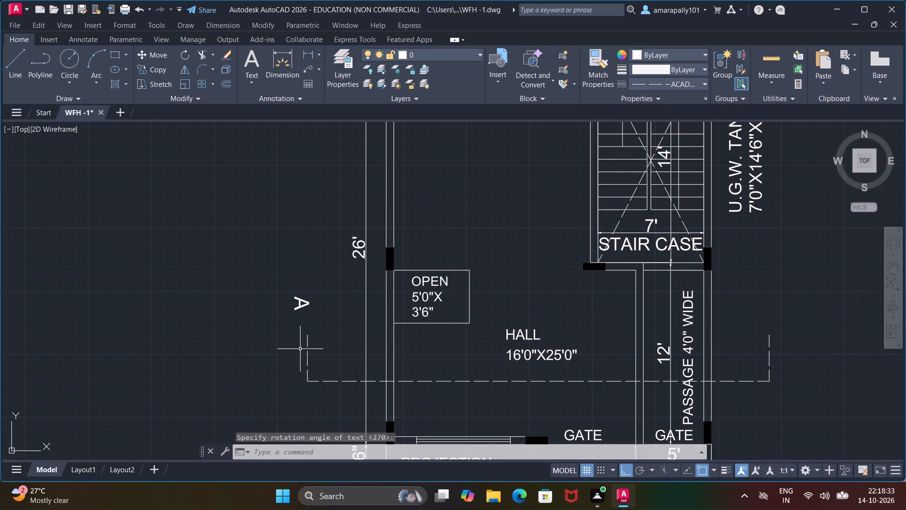
# Rotate the A label by 90° so it reads upright.
pyautogui.click(302, 304)
pyautogui.rightClick(302, 304)
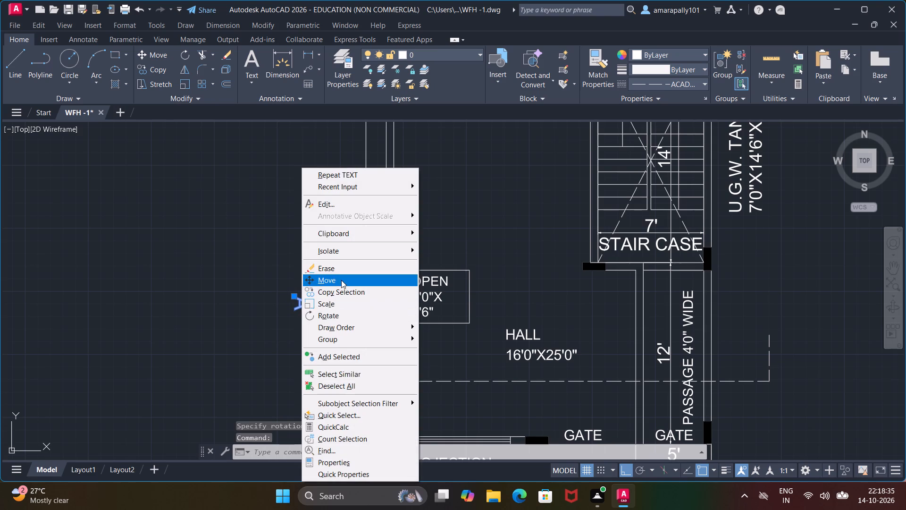
pyautogui.click(341, 311)
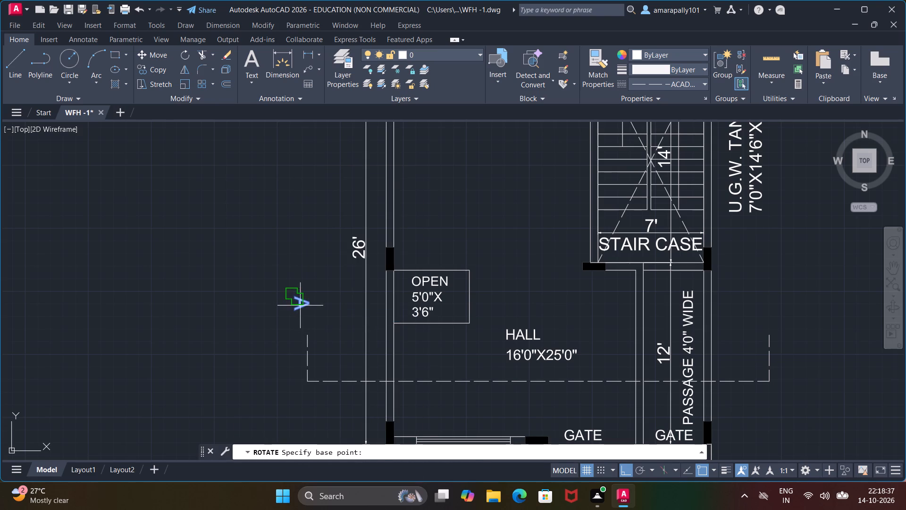
pyautogui.click(301, 306)
pyautogui.click(294, 248)
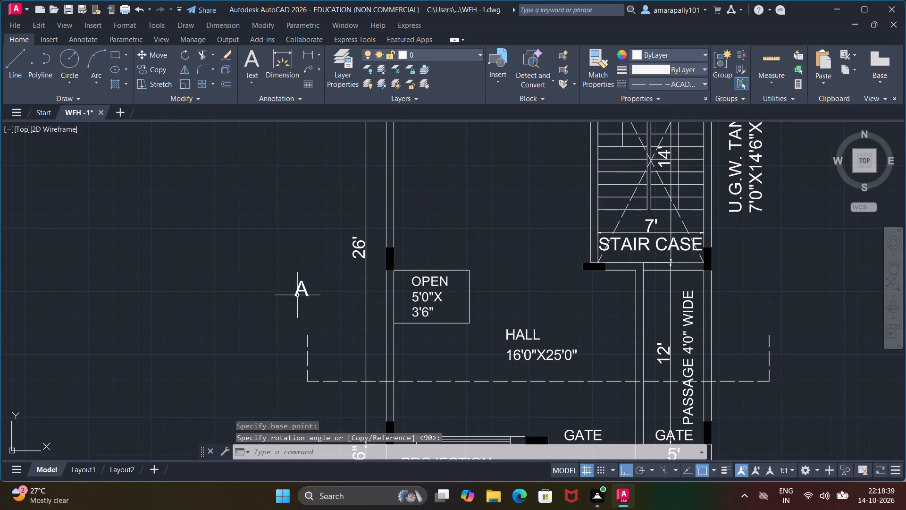
# Move the A label, with Ortho off, so it sits centred just above the section line's west leg.
pyautogui.click(295, 294)
pyautogui.rightClick(298, 295)
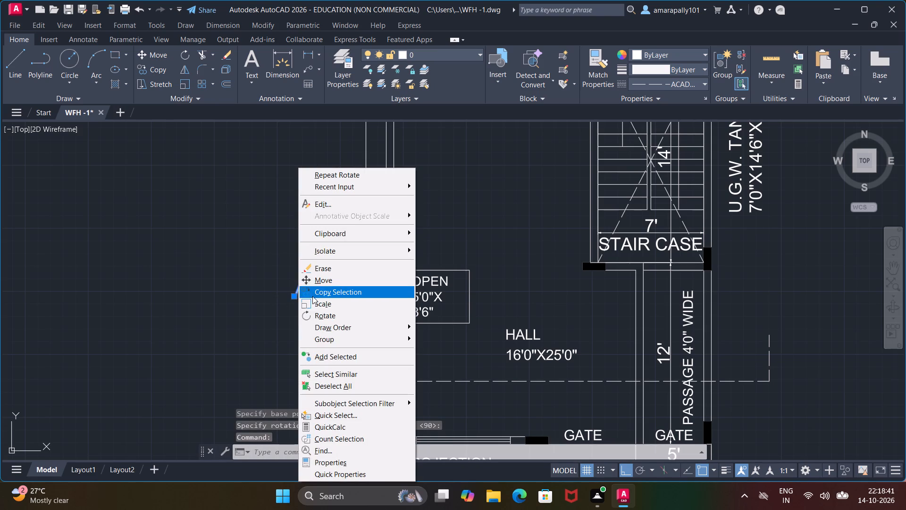
pyautogui.click(317, 280)
pyautogui.click(302, 295)
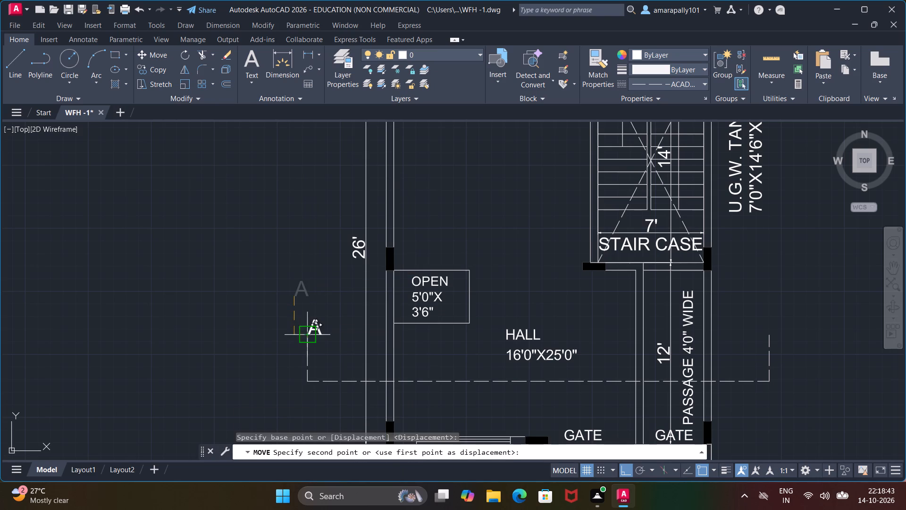
pyautogui.scroll(3, 308, 324)
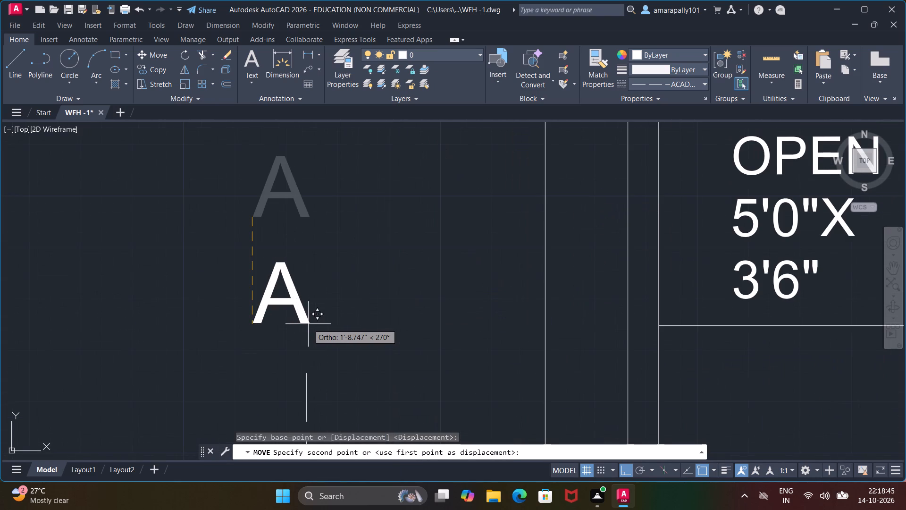
pyautogui.press('F8')
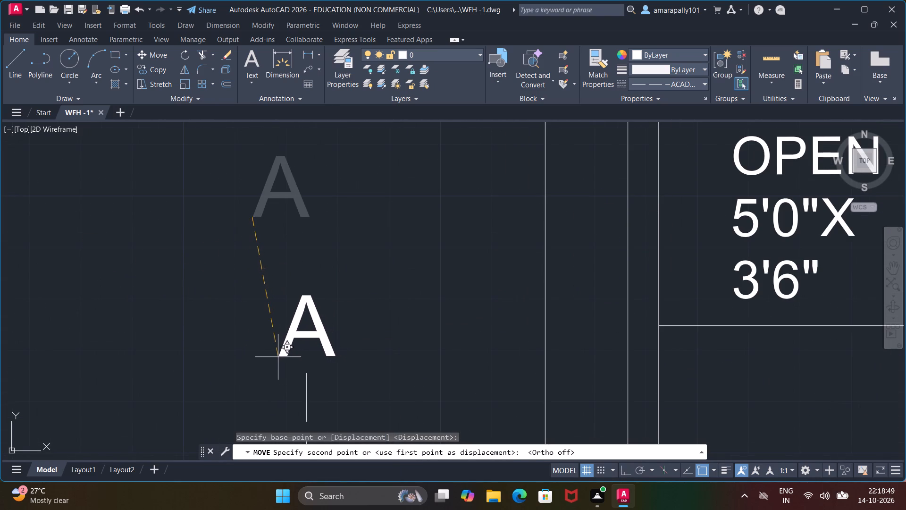
pyautogui.click(277, 357)
pyautogui.press('Escape')
pyautogui.press('Escape')
pyautogui.press('Escape')
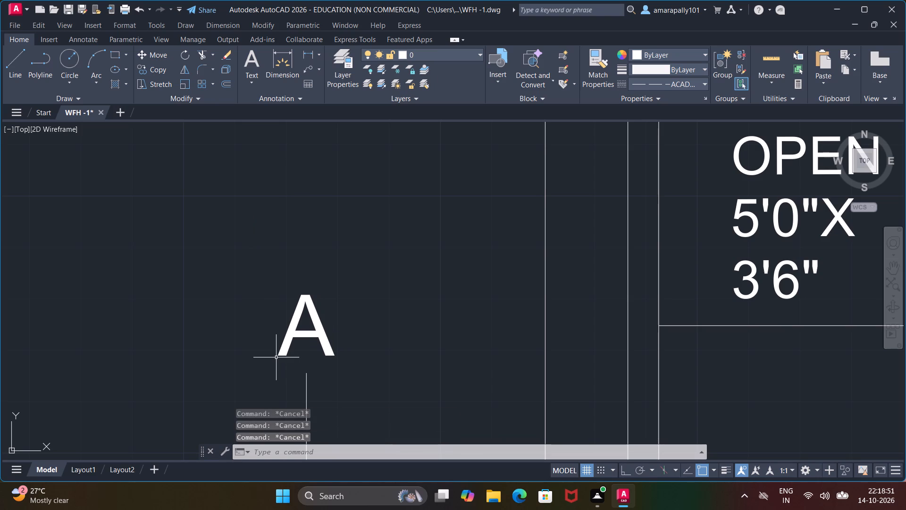
# With Ortho on, copy the A label about 30'-6" straight east to just above the section line's east leg.
pyautogui.press('F8')
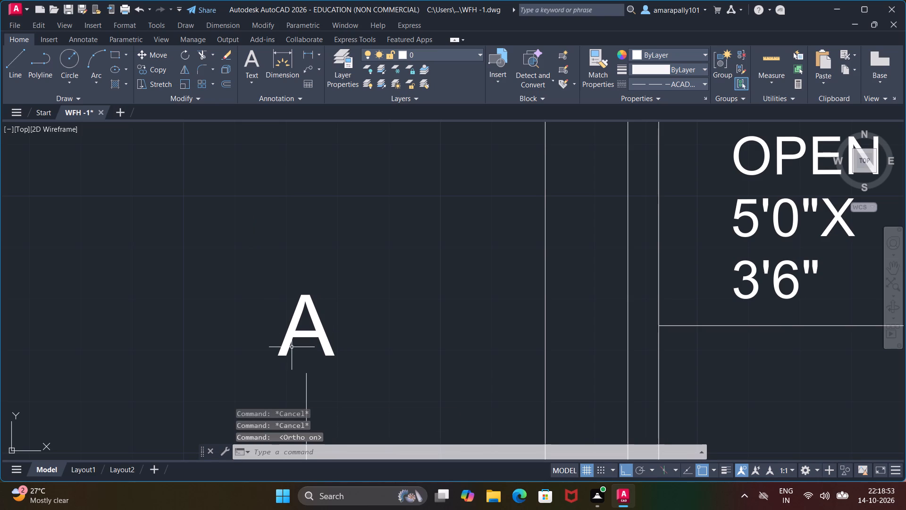
pyautogui.click(284, 347)
pyautogui.click(283, 346)
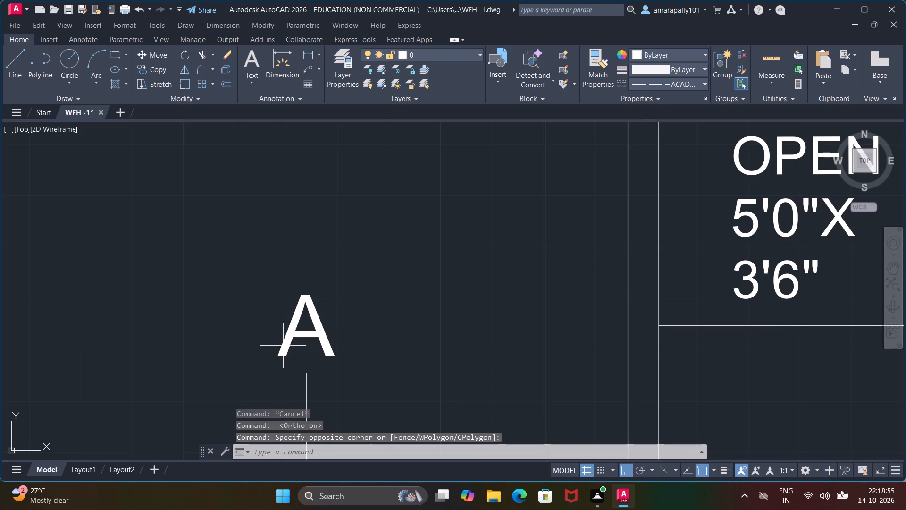
pyautogui.press('Escape')
pyautogui.press('Escape')
pyautogui.press('Escape')
pyautogui.click(286, 356)
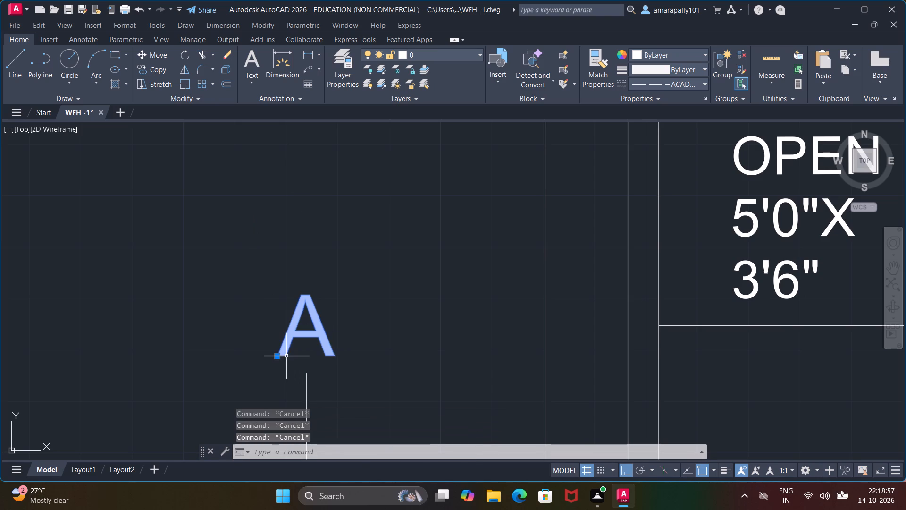
pyautogui.rightClick(293, 357)
pyautogui.click(324, 166)
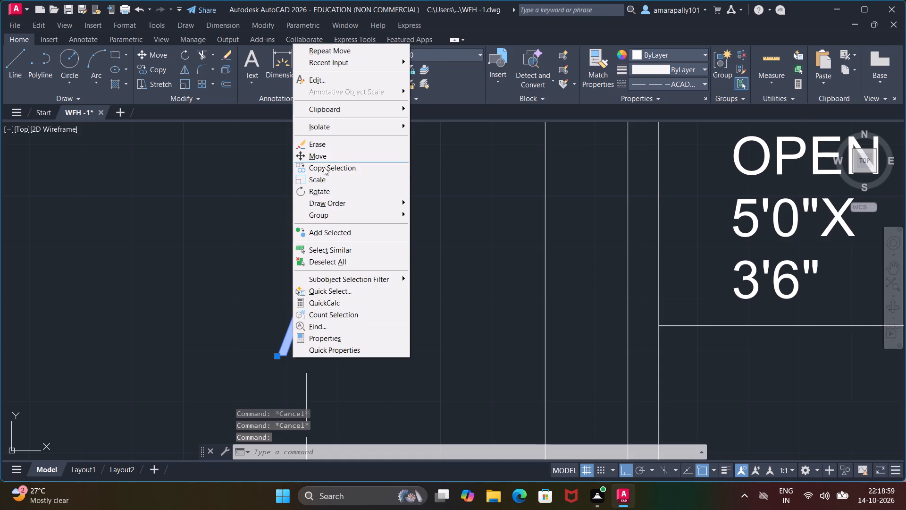
pyautogui.click(298, 339)
pyautogui.scroll(-4, 530, 313)
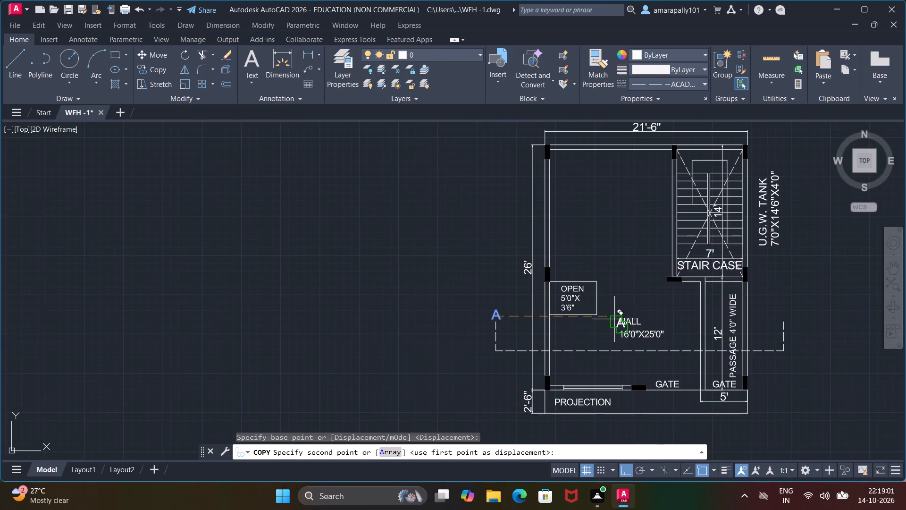
pyautogui.moveTo(617, 320); pyautogui.dragTo(372, 364, button='middle')
pyautogui.scroll(4, 483, 366)
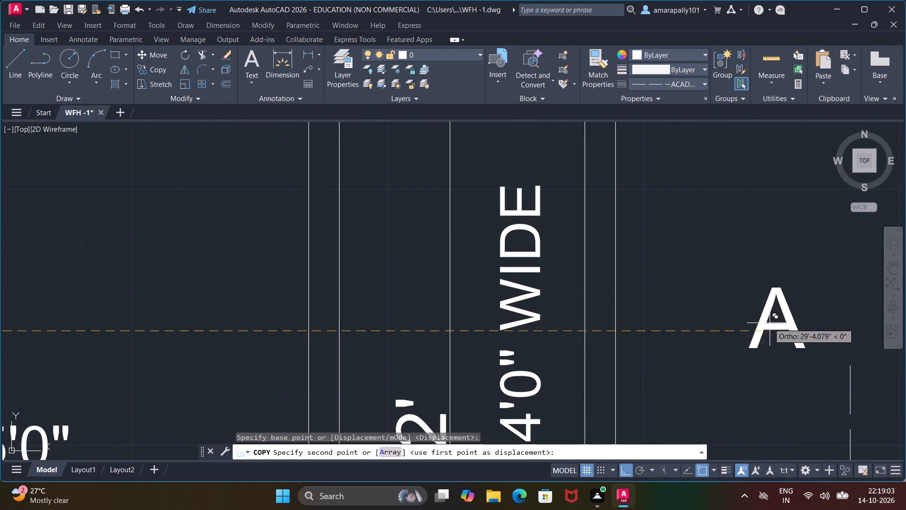
pyautogui.moveTo(765, 326); pyautogui.dragTo(595, 349, button='middle')
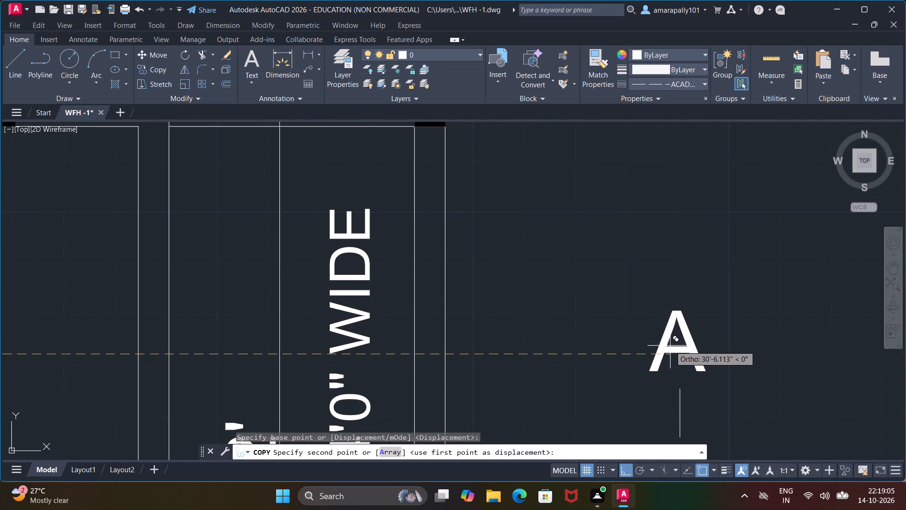
pyautogui.click(671, 348)
pyautogui.scroll(-4, 665, 349)
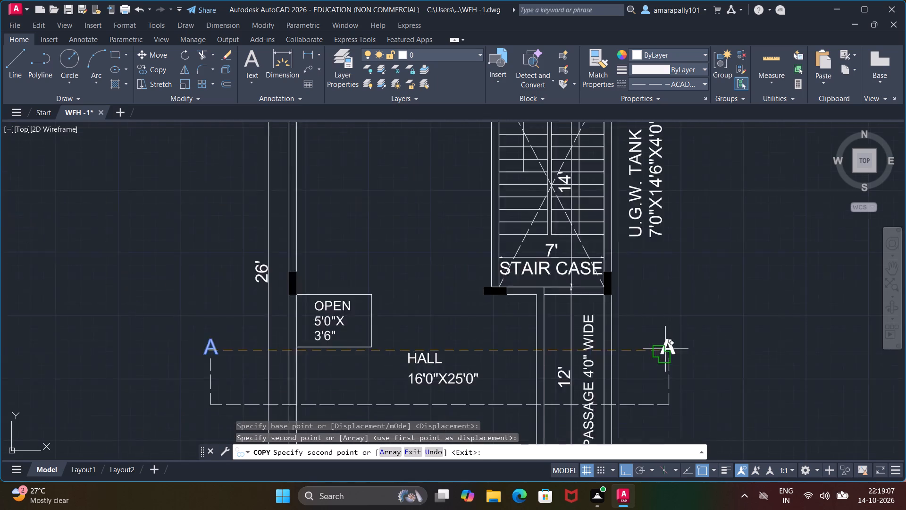
# End the copying of the A section label.
pyautogui.press('`')
pyautogui.press('Escape')
pyautogui.press('Escape')
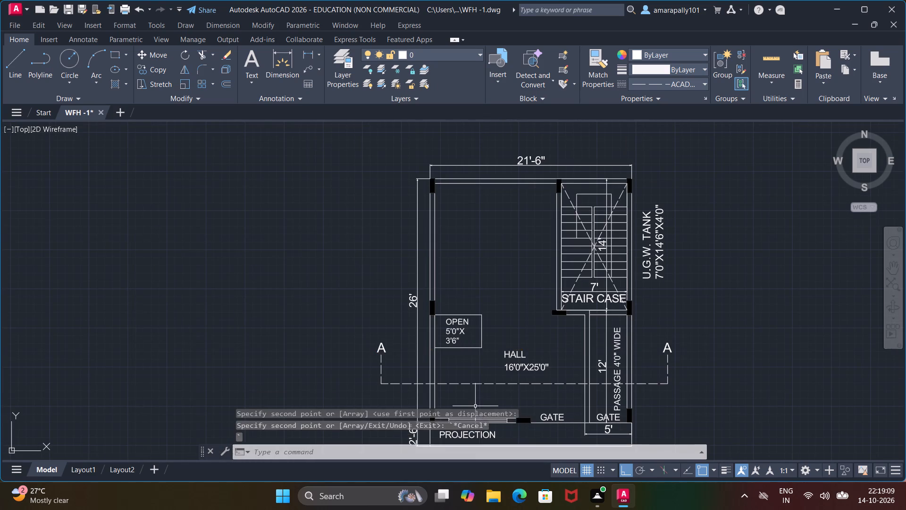
# Place single-line text GROUND FLOOR PLAN, 3' high at 270° rotation, just below the upper plan's PROJECTION strip.
pyautogui.scroll(-3, 475, 406)
pyautogui.moveTo(477, 404); pyautogui.dragTo(382, 290, button='middle')
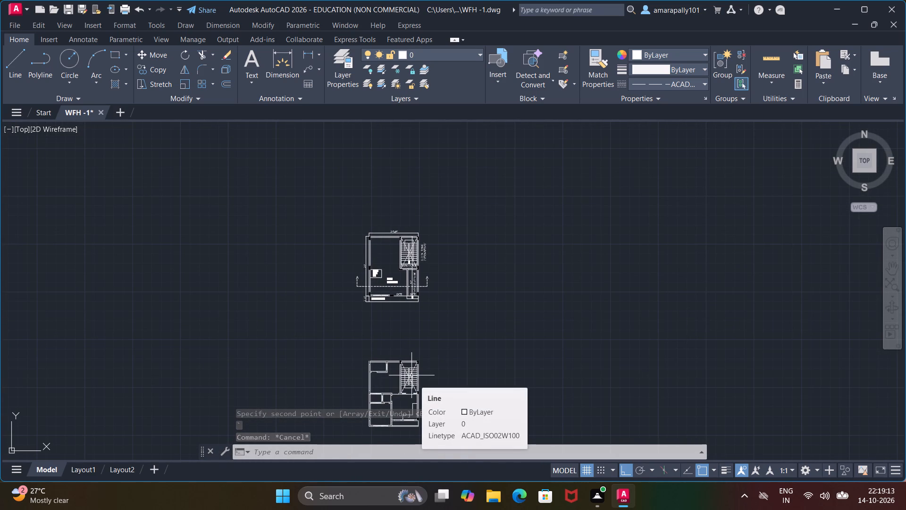
pyautogui.scroll(2, 396, 385)
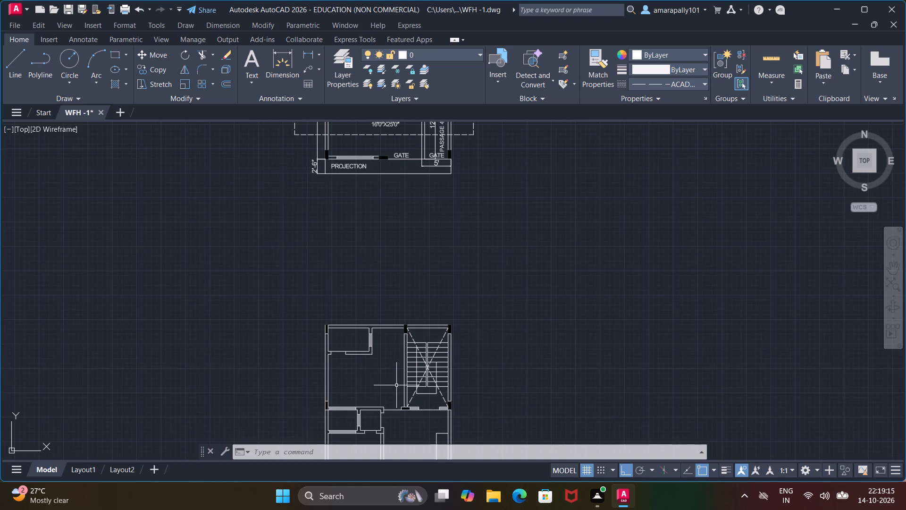
pyautogui.moveTo(396, 385); pyautogui.dragTo(355, 319, button='middle')
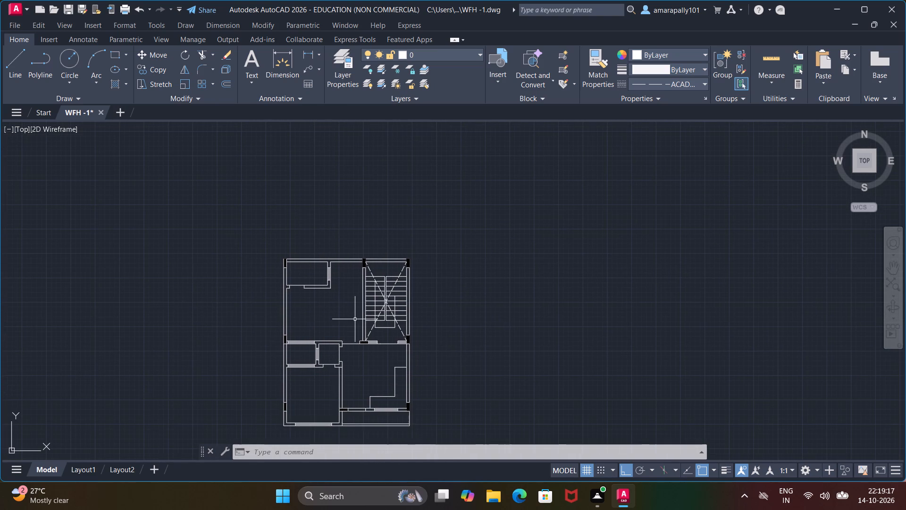
pyautogui.scroll(-2, 352, 312)
pyautogui.scroll(1, 337, 266)
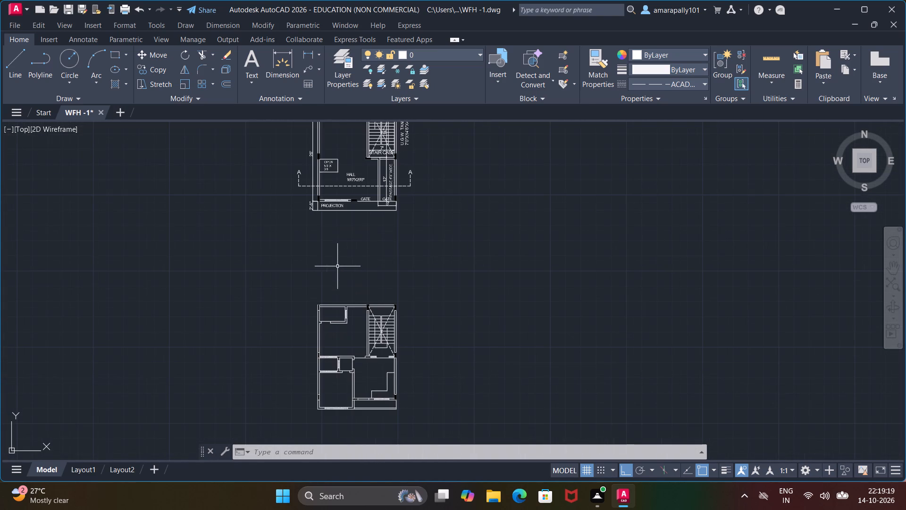
pyautogui.moveTo(340, 246); pyautogui.dragTo(351, 300, button='middle')
pyautogui.scroll(1, 351, 300)
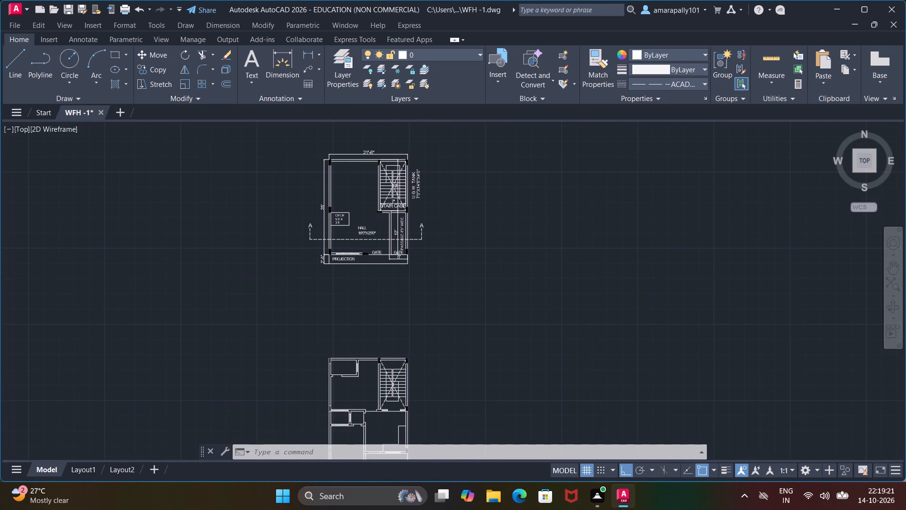
pyautogui.write('TEXT')
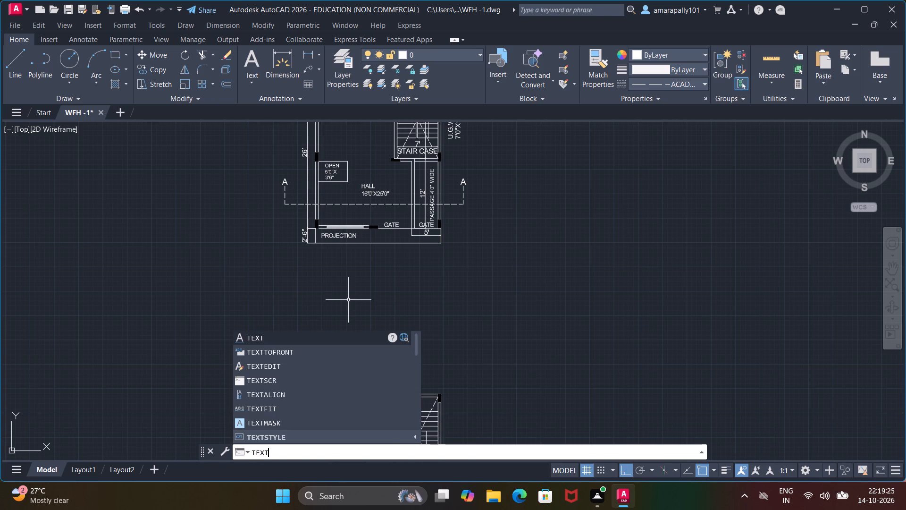
pyautogui.press('Return')
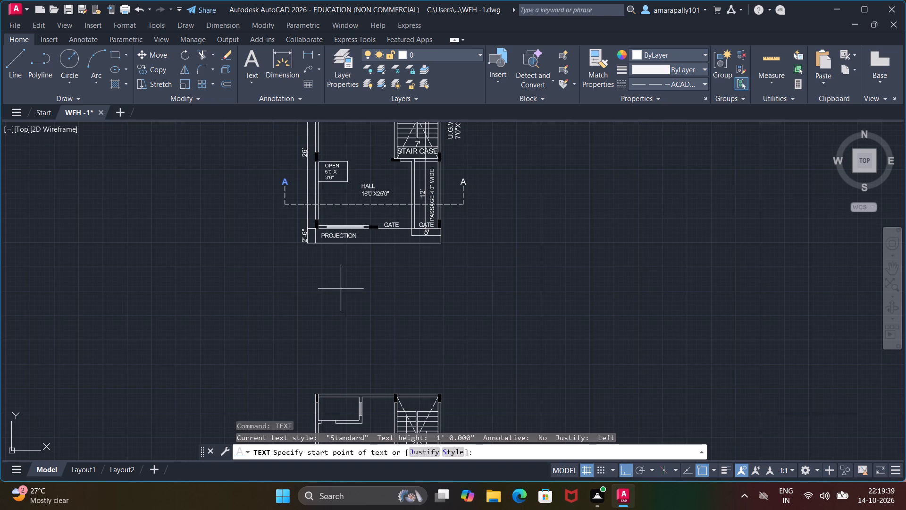
pyautogui.scroll(2, 341, 288)
pyautogui.middleClick(337, 260)
pyautogui.moveTo(338, 267); pyautogui.dragTo(351, 366, button='middle')
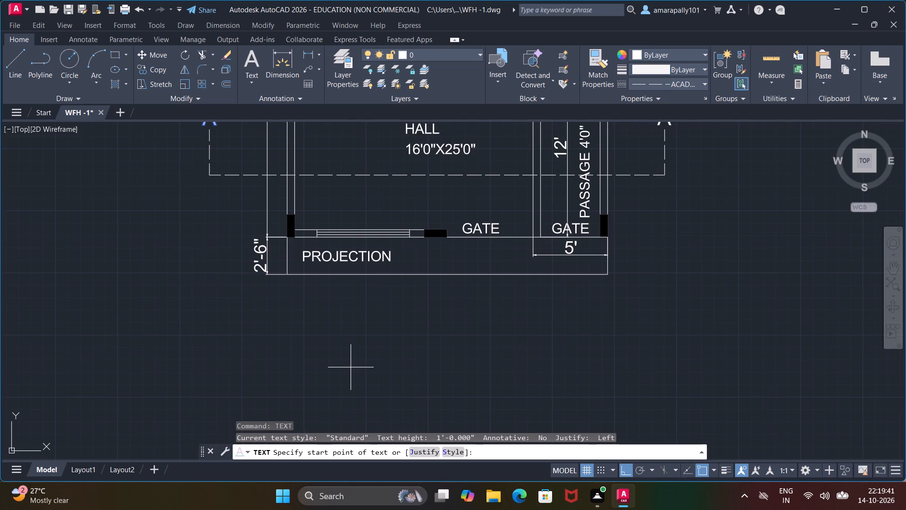
pyautogui.write('TEXT')
pyautogui.press('space')
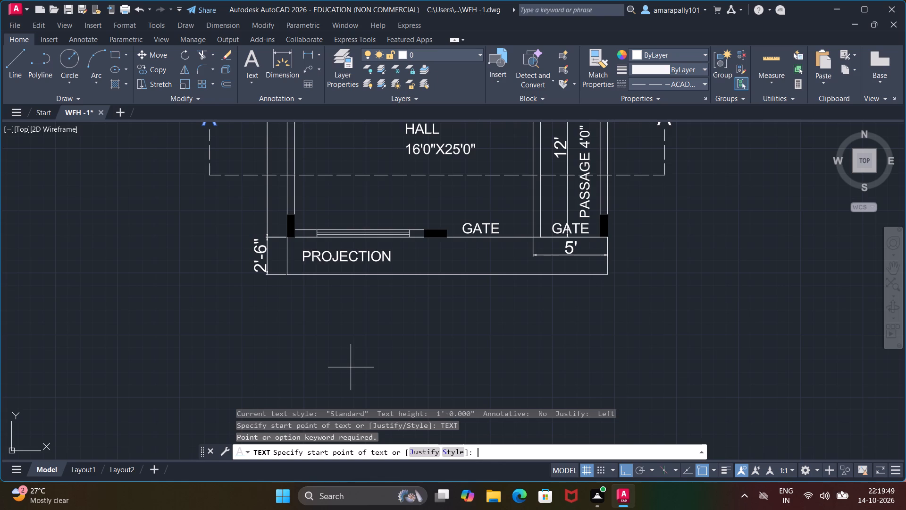
pyautogui.click(313, 319)
pyautogui.write("2'")
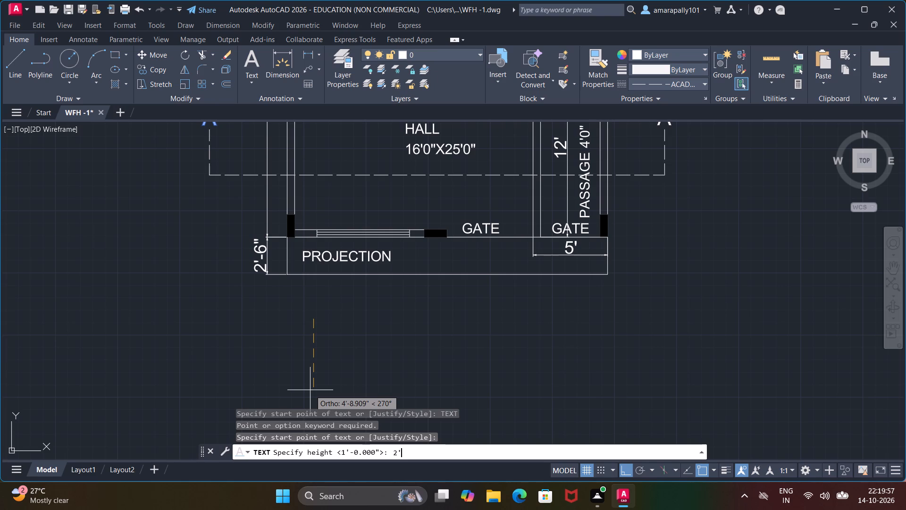
pyautogui.press('BackSpace')
pyautogui.press('BackSpace')
pyautogui.press('3')
pyautogui.press("'")
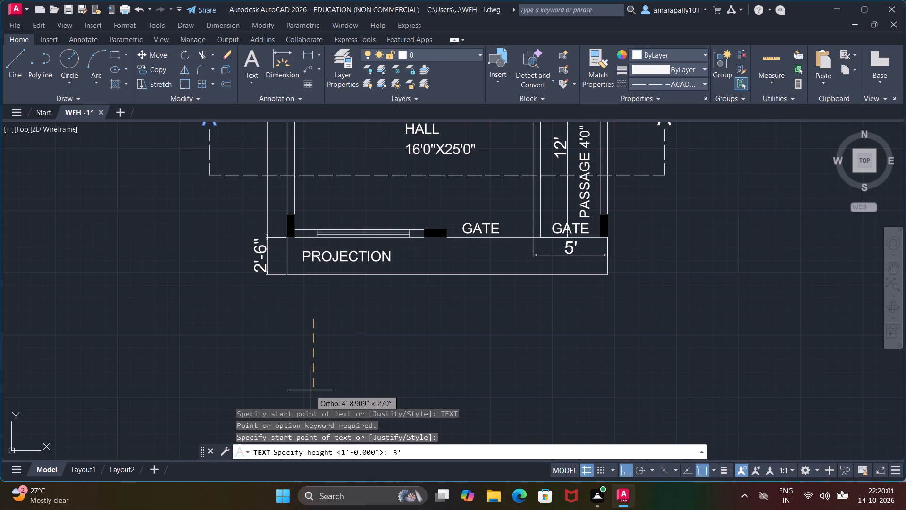
pyautogui.press('Return')
pyautogui.click(319, 391)
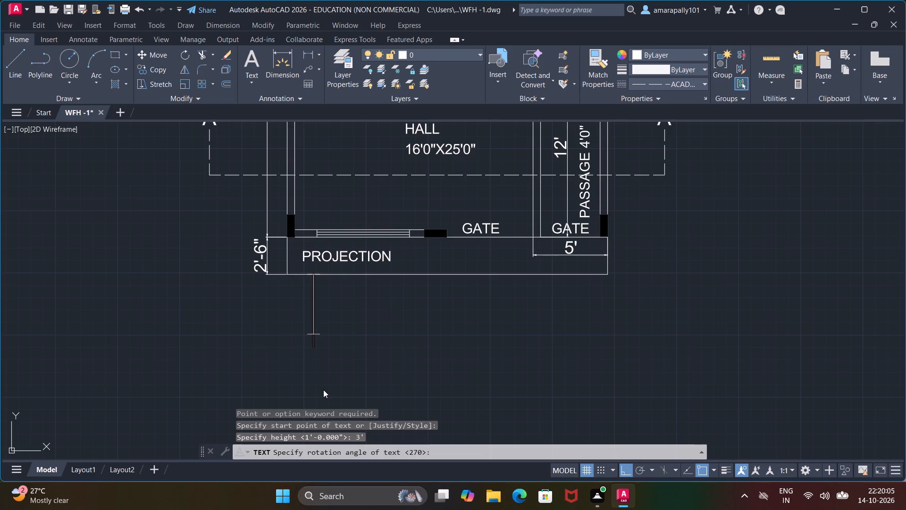
pyautogui.write('GRO')
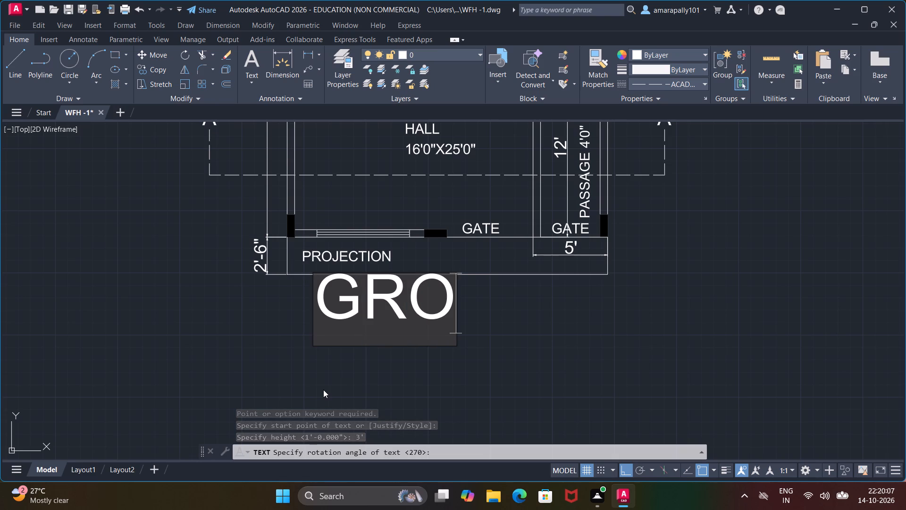
pyautogui.write('UND')
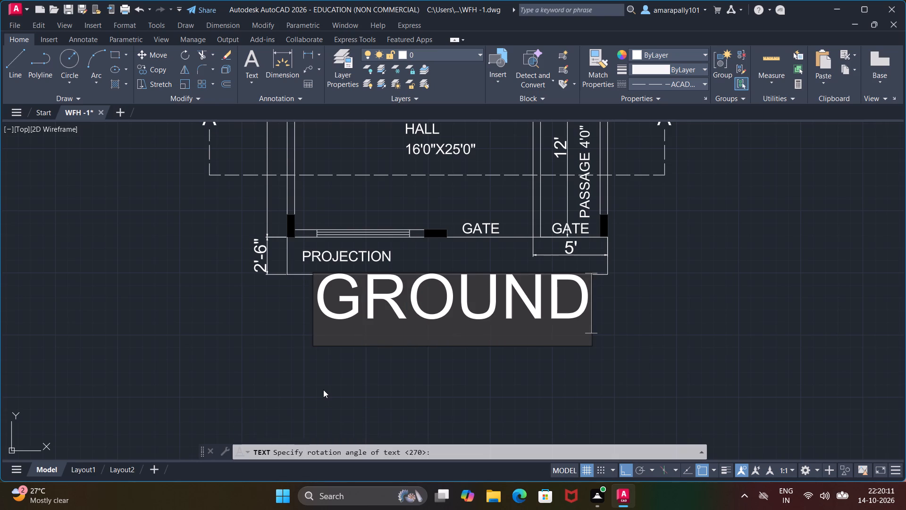
pyautogui.press('space')
pyautogui.write('FLOOR')
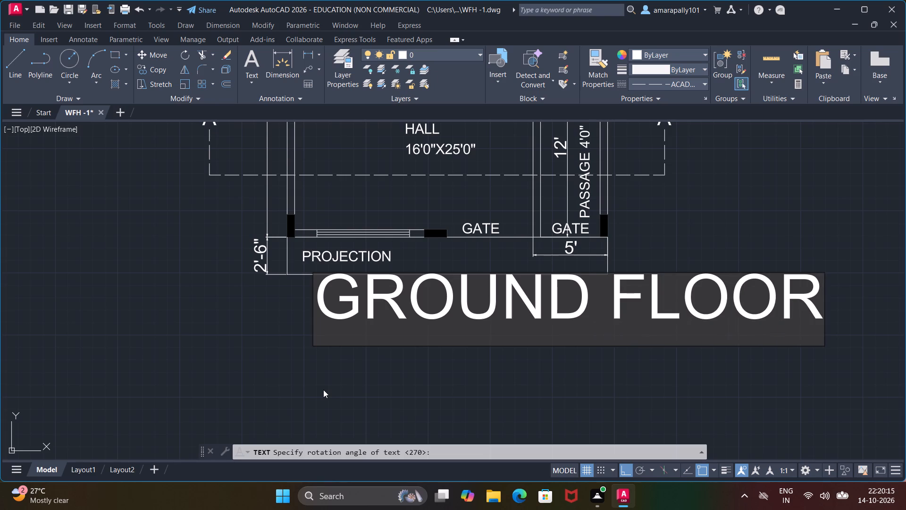
pyautogui.press('space')
pyautogui.write('PLAN')
pyautogui.click(323, 390)
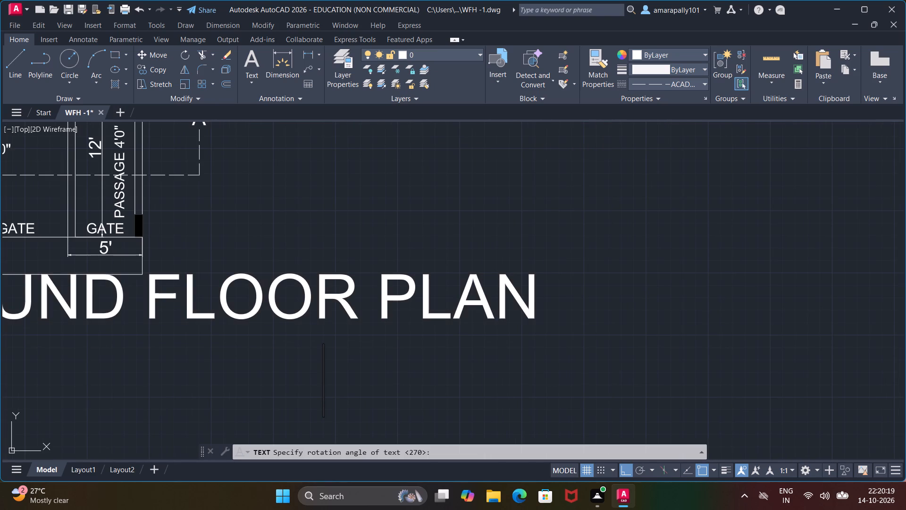
pyautogui.press('Escape')
# Rotate the GROUND FLOOR PLAN title by 90° about its start so it reads horizontally.
pyautogui.scroll(1, 317, 393)
pyautogui.scroll(-5, 317, 393)
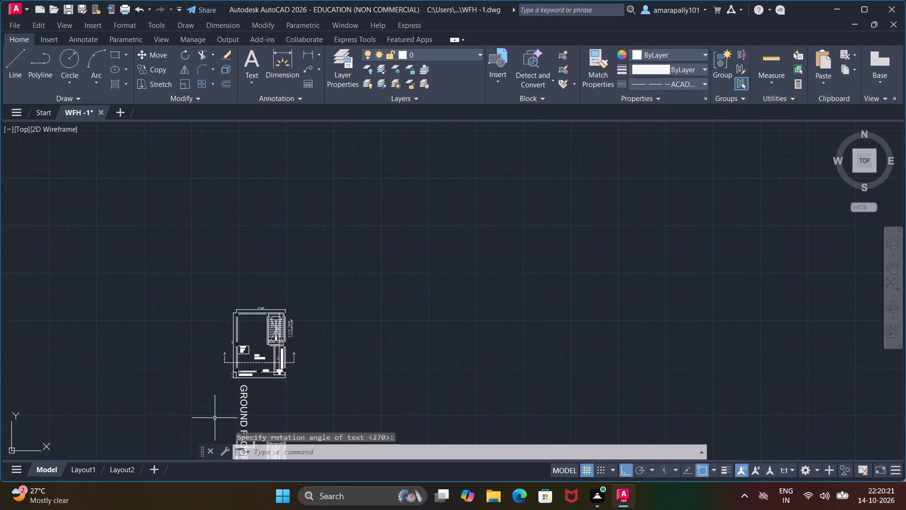
pyautogui.click(244, 409)
pyautogui.rightClick(244, 409)
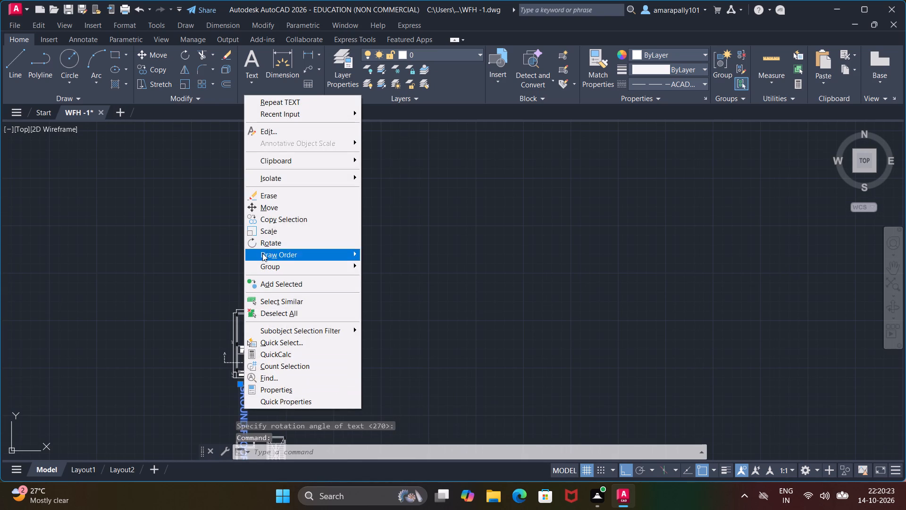
pyautogui.click(270, 241)
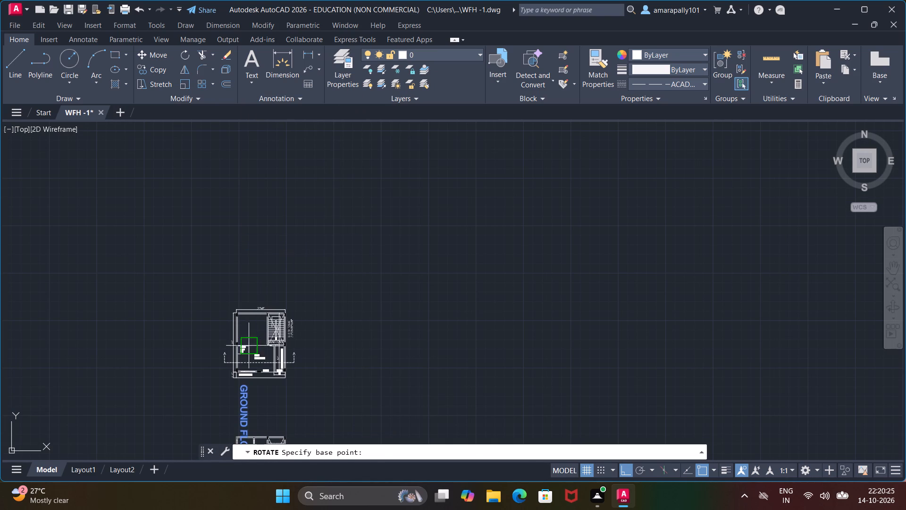
pyautogui.click(241, 393)
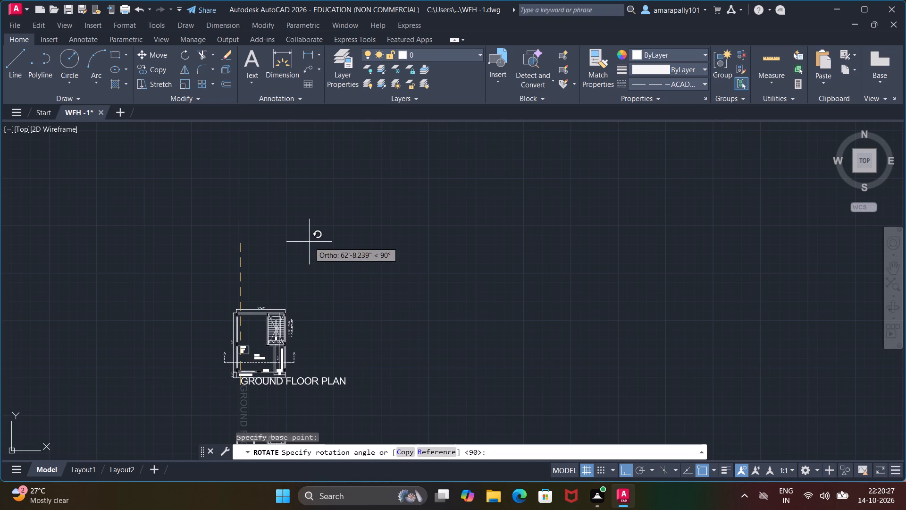
pyautogui.click(309, 242)
# Move the GROUND FLOOR PLAN title west, with Ortho off, so it sits roughly centred just beneath the upper plan.
pyautogui.click(322, 385)
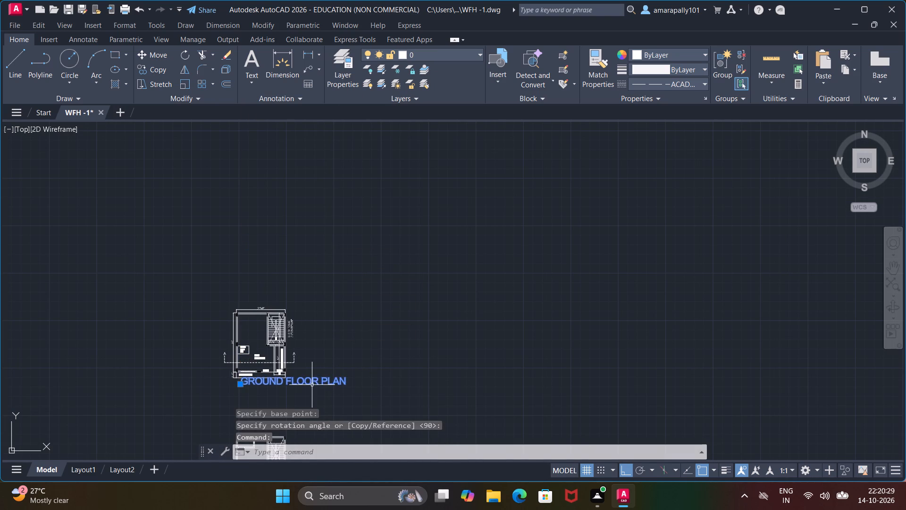
pyautogui.rightClick(310, 385)
pyautogui.click(336, 180)
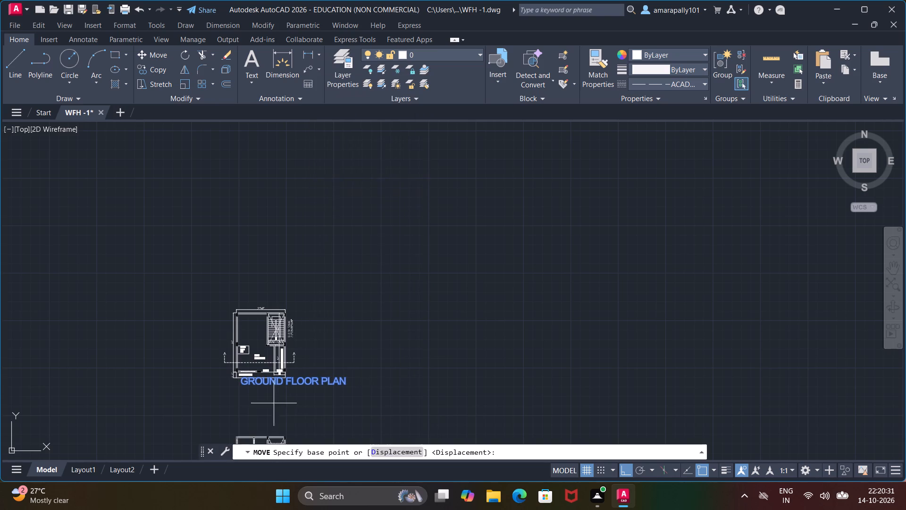
pyautogui.scroll(3, 270, 404)
pyautogui.click(270, 326)
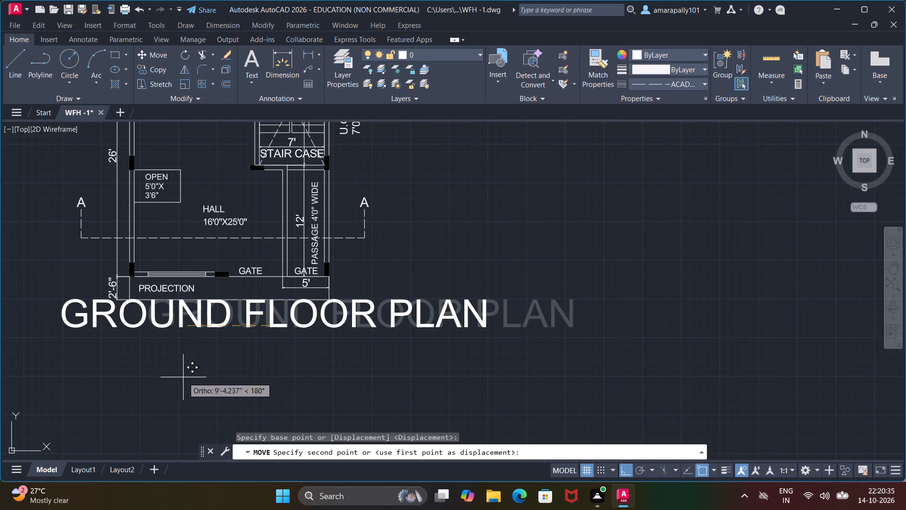
pyautogui.press('F8')
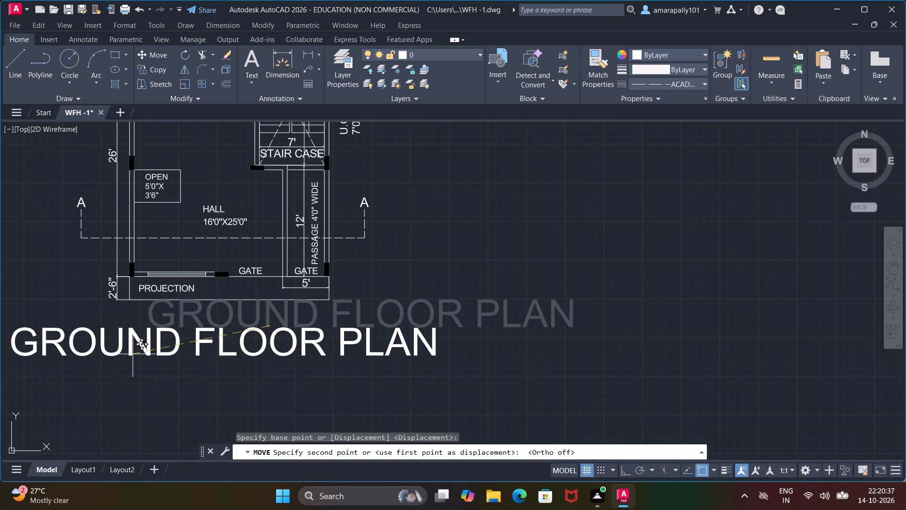
pyautogui.click(141, 337)
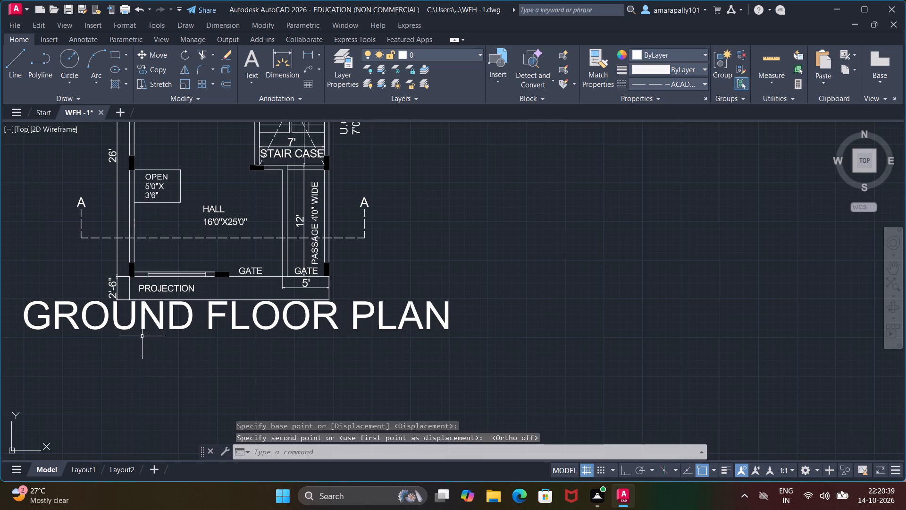
# Set the GROUND FLOOR PLAN title's text height to 2'.
pyautogui.click(184, 330)
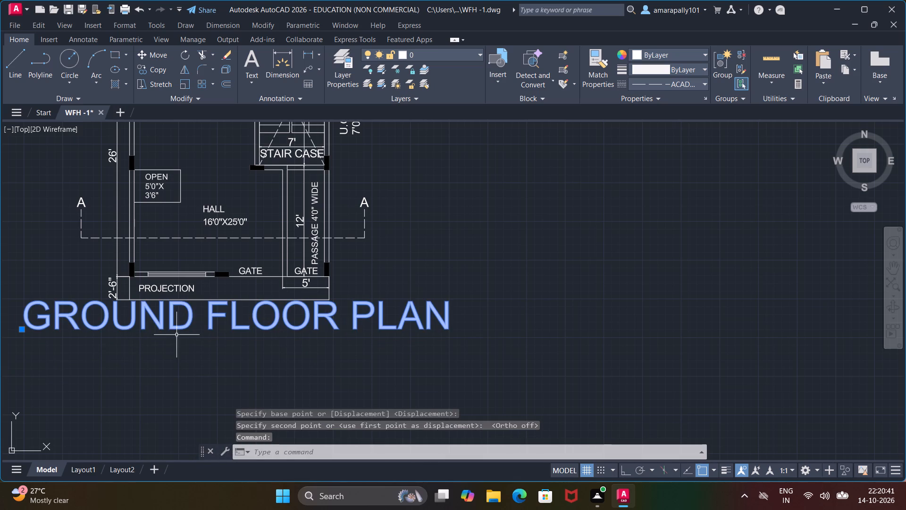
pyautogui.rightClick(176, 335)
pyautogui.click(197, 316)
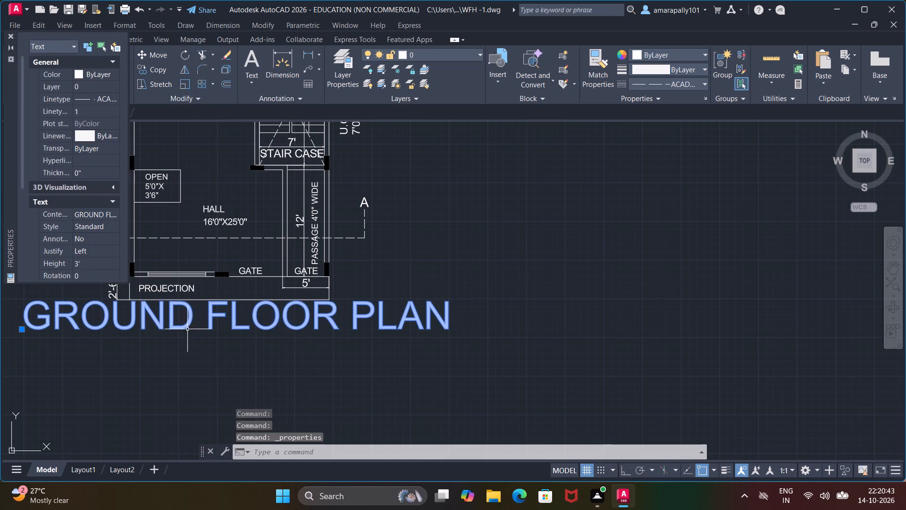
pyautogui.click(84, 263)
pyautogui.press('BackSpace')
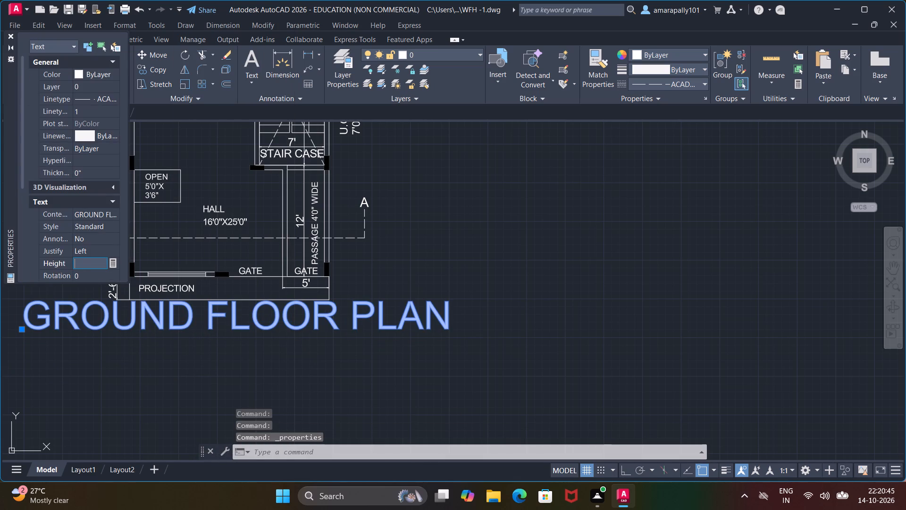
pyautogui.press('2')
pyautogui.hotkey('shift', '"')
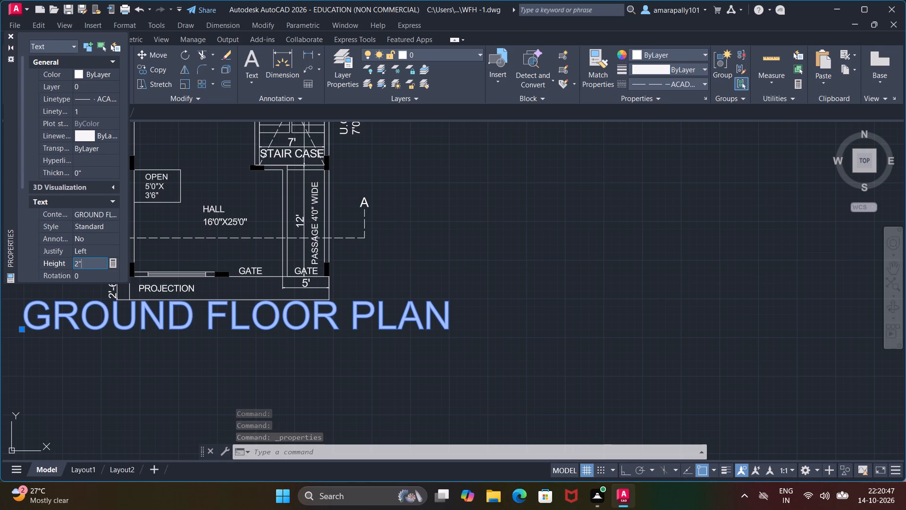
pyautogui.press('BackSpace')
pyautogui.press("'")
pyautogui.press('Return')
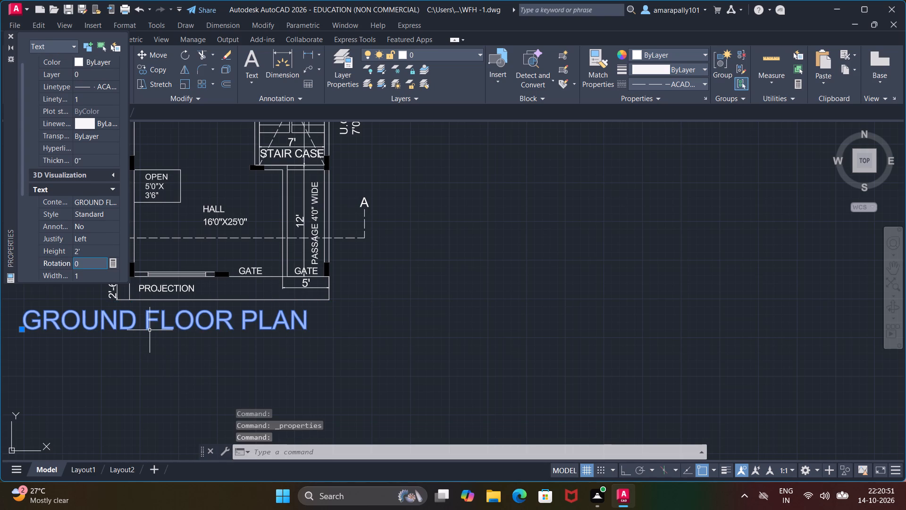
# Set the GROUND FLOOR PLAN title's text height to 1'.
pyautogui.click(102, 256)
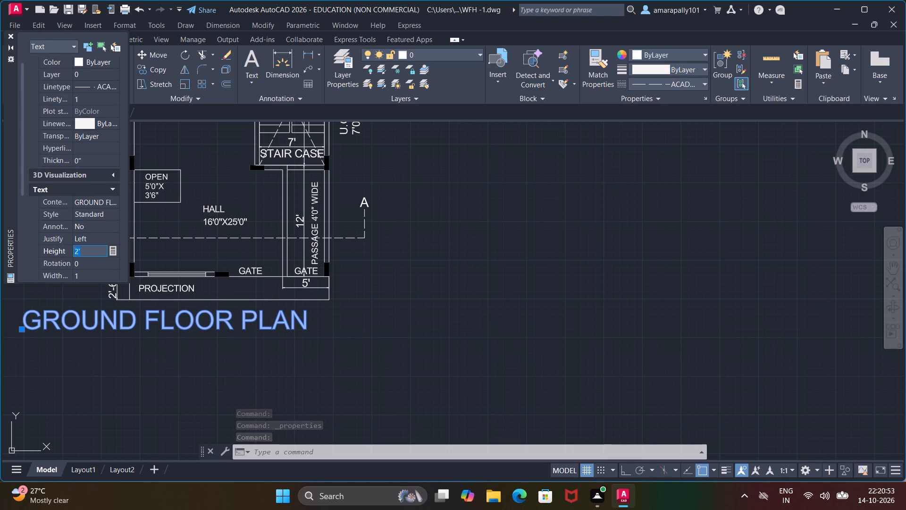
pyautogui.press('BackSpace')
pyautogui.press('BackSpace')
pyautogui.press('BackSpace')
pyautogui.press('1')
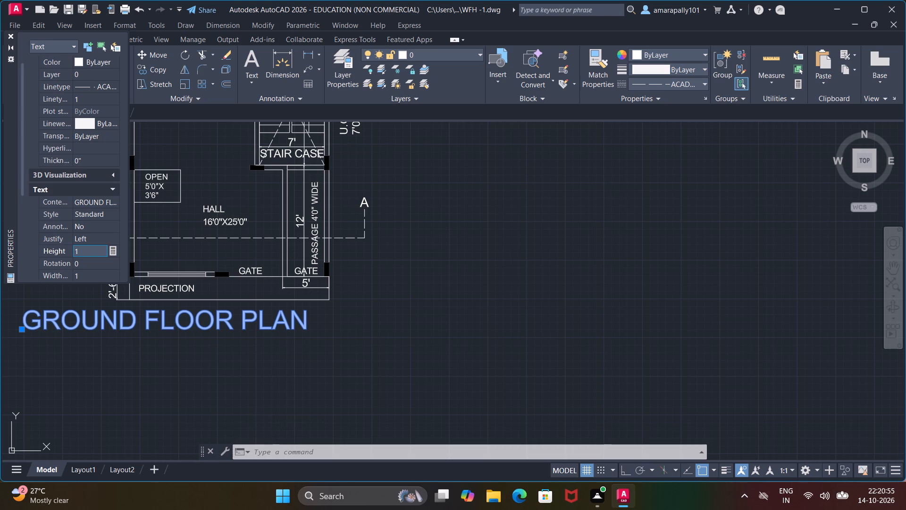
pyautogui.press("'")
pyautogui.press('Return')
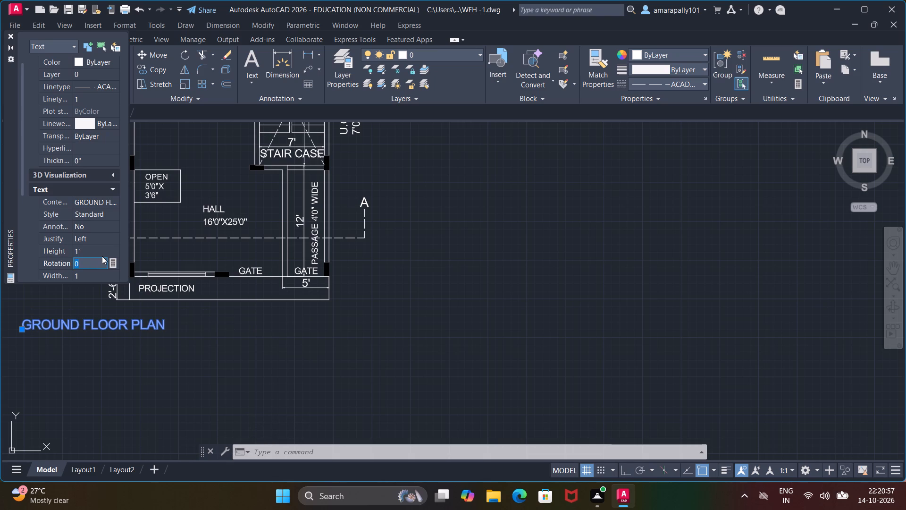
# Set the GROUND FLOOR PLAN title's text height to 1.5' and close its properties.
pyautogui.click(93, 253)
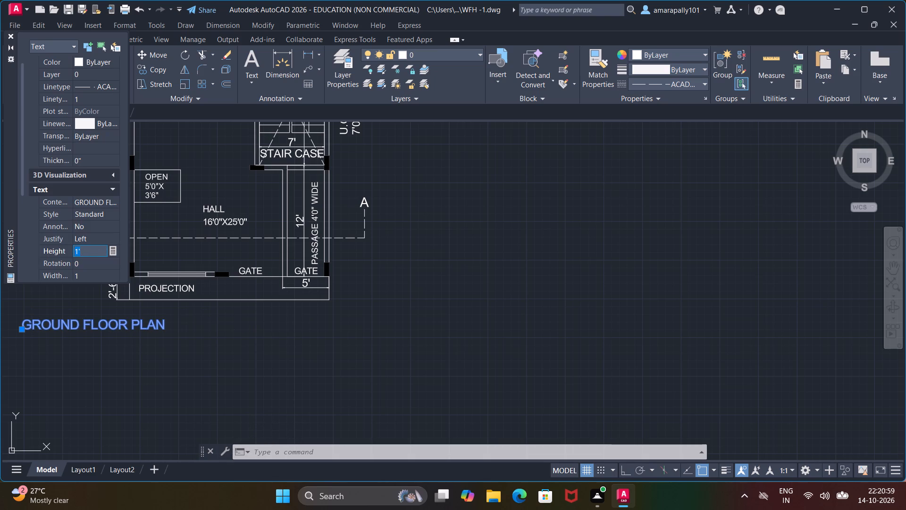
pyautogui.press('1')
pyautogui.write(".5'")
pyautogui.press('Return')
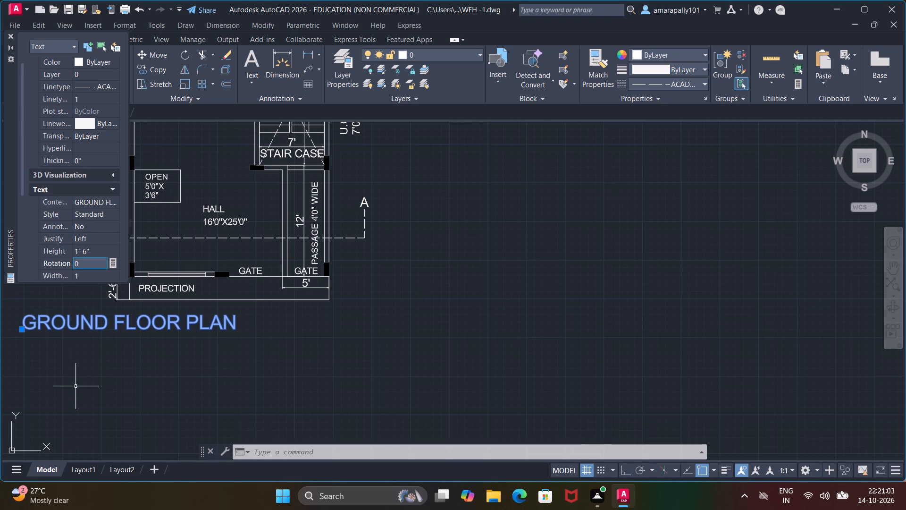
pyautogui.rightClick(75, 351)
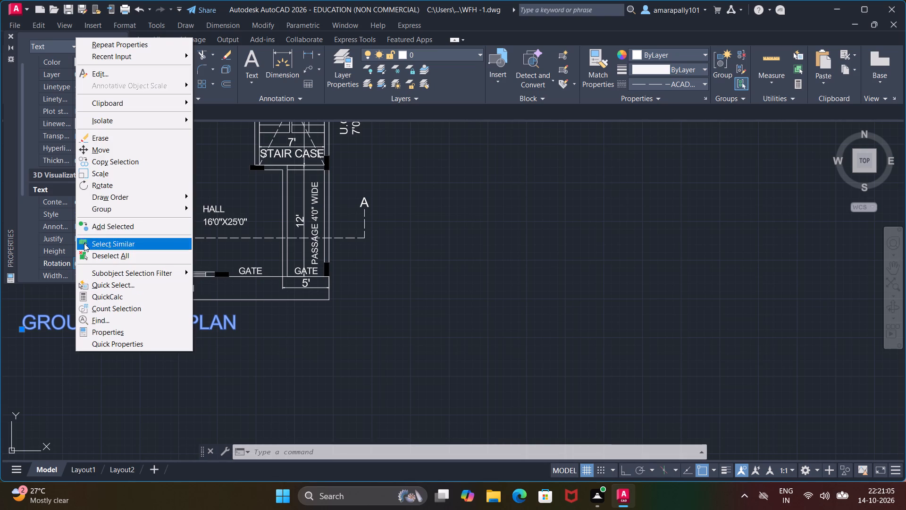
pyautogui.press('Escape')
pyautogui.press('Escape')
pyautogui.click(8, 35)
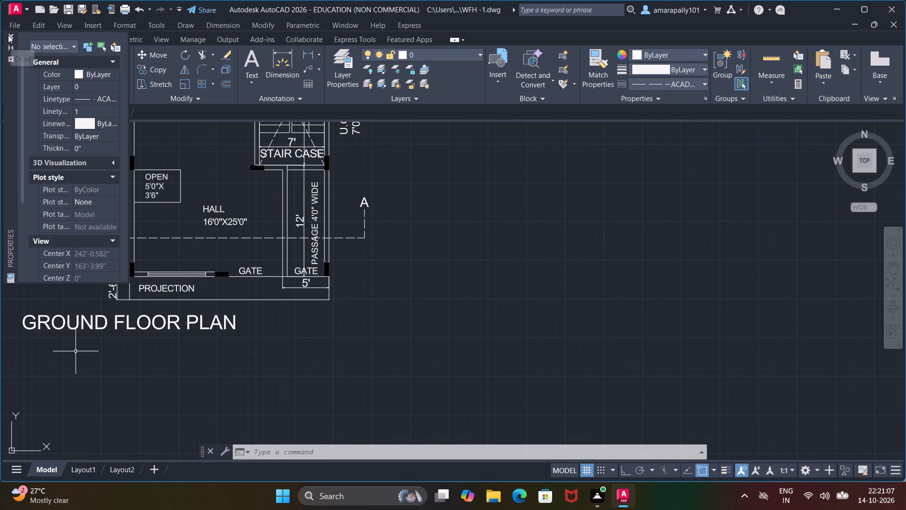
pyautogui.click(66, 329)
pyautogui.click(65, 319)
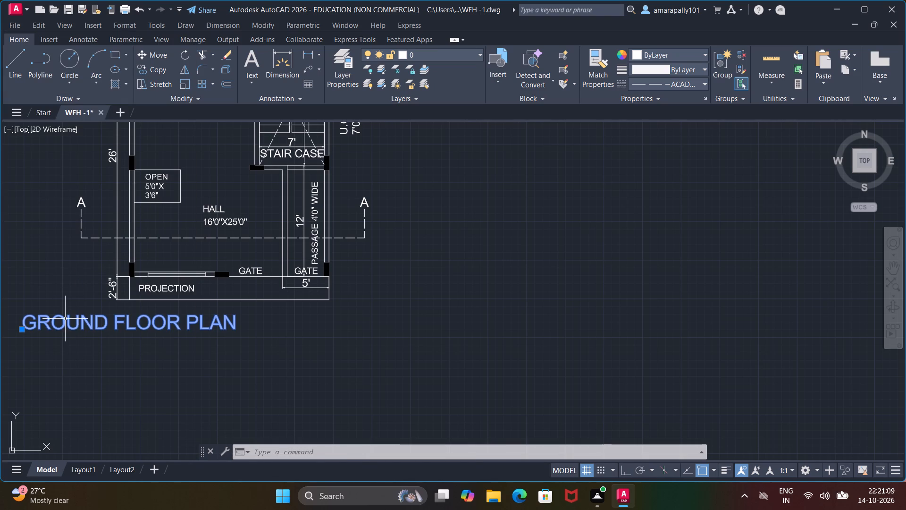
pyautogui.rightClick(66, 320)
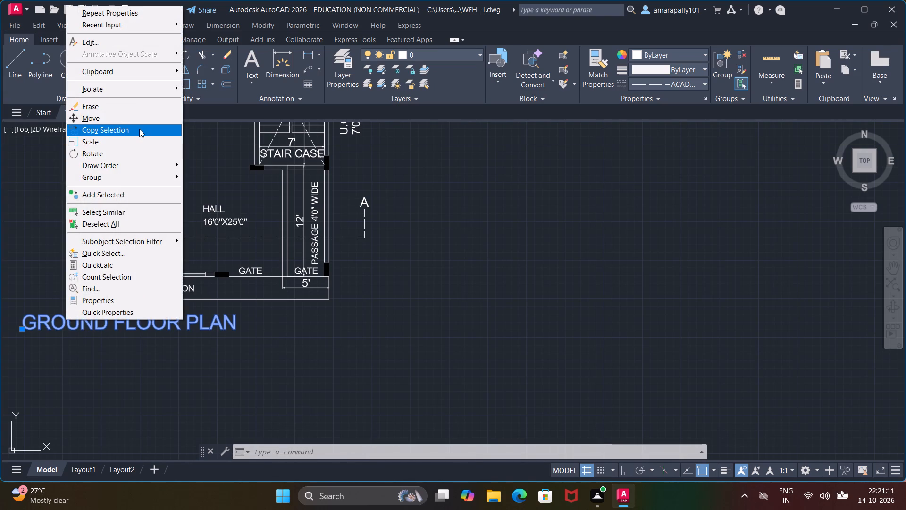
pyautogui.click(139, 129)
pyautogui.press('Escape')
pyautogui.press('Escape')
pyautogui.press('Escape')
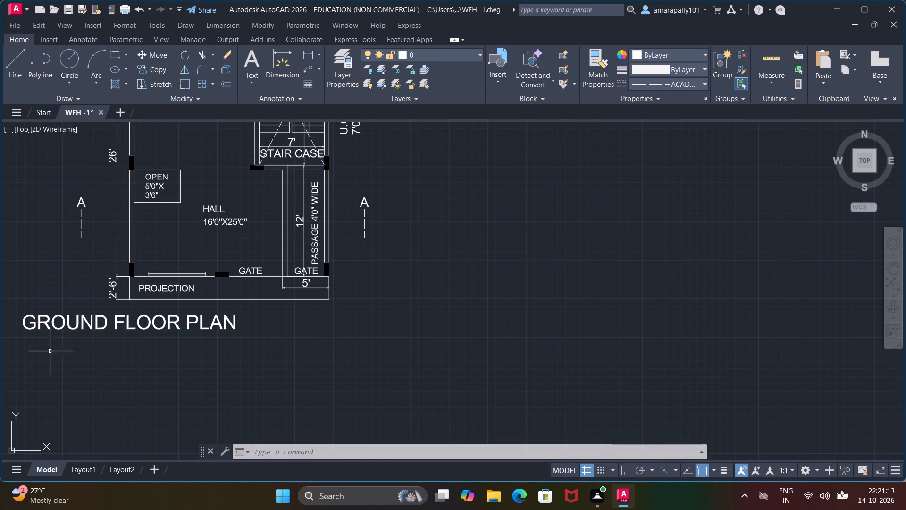
# Move the GROUND FLOOR PLAN title east so it sits centred just beneath the upper plan's PROJECTION strip.
pyautogui.click(60, 331)
pyautogui.rightClick(67, 304)
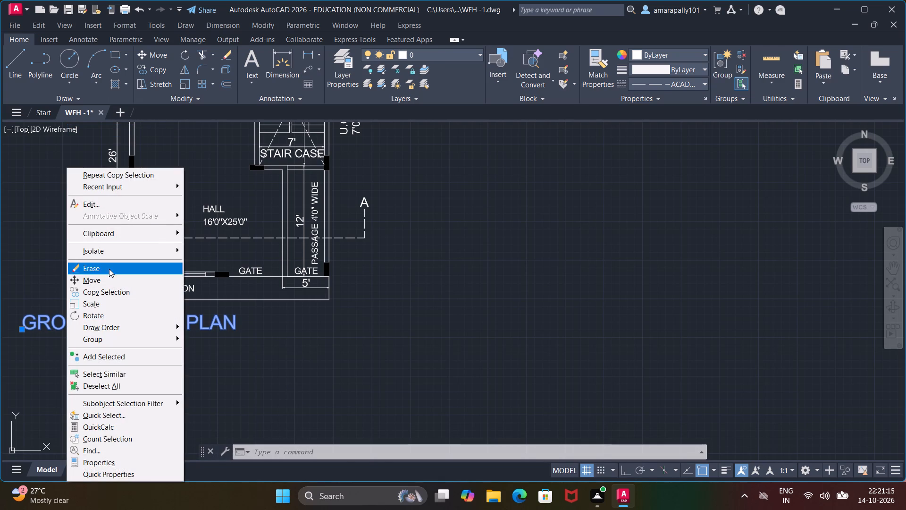
pyautogui.click(107, 283)
pyautogui.click(92, 323)
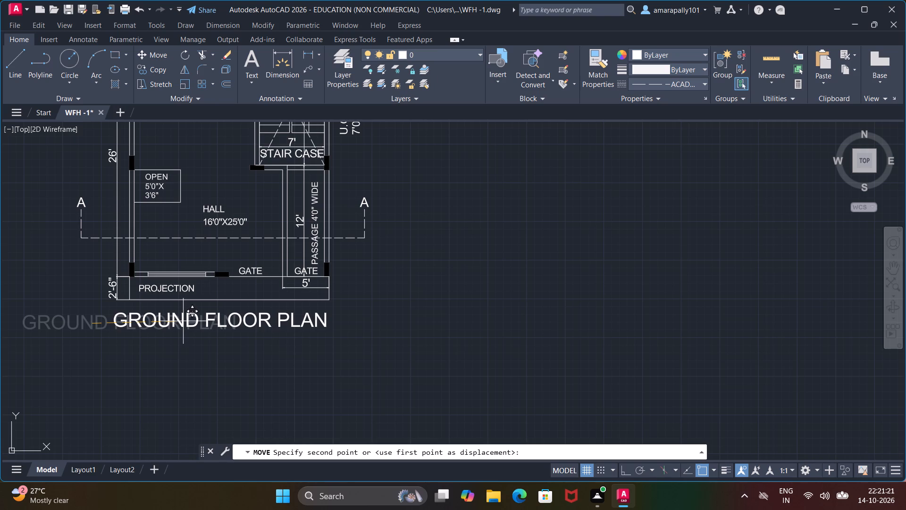
pyautogui.click(184, 321)
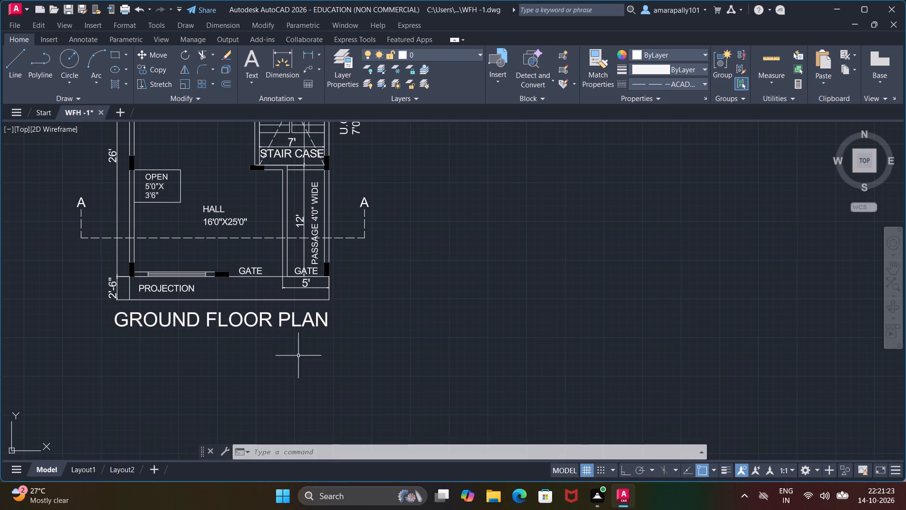
pyautogui.press('Escape')
pyautogui.scroll(-3, 298, 367)
pyautogui.press('Escape')
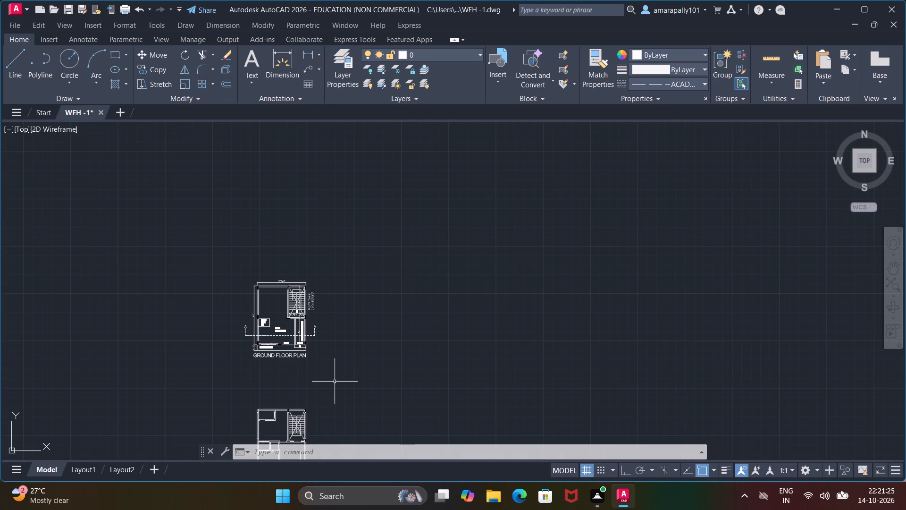
# Examine the labelled ground floor plan and the unlabelled plan below it, including its rooms and staircase.
pyautogui.scroll(3, 248, 340)
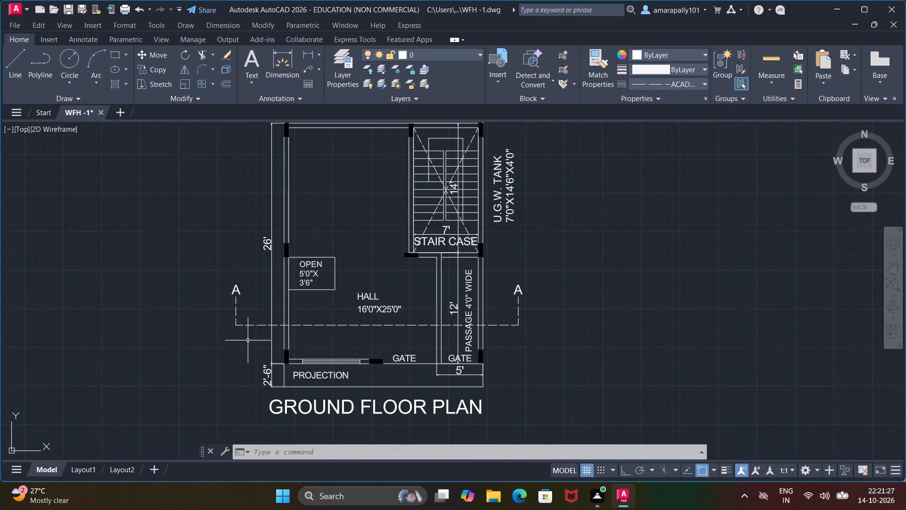
pyautogui.scroll(-1, 348, 288)
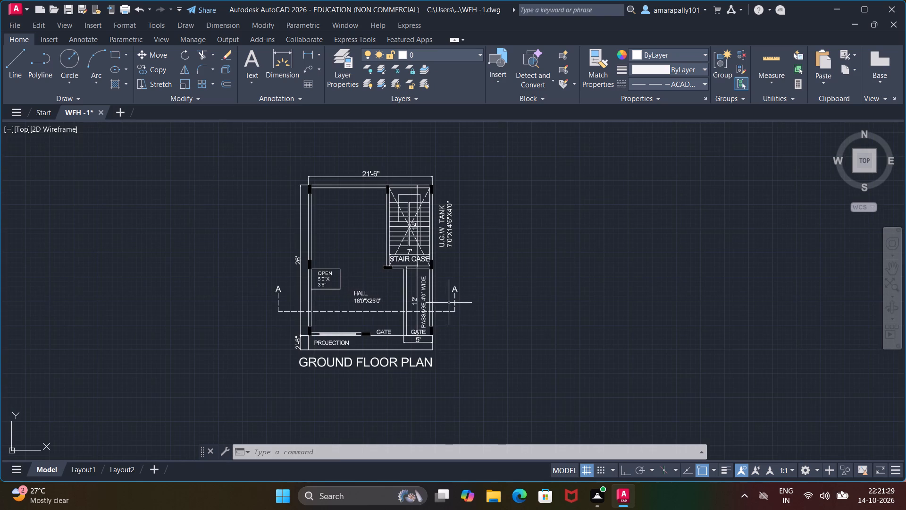
pyautogui.moveTo(456, 354); pyautogui.dragTo(377, 348, button='middle')
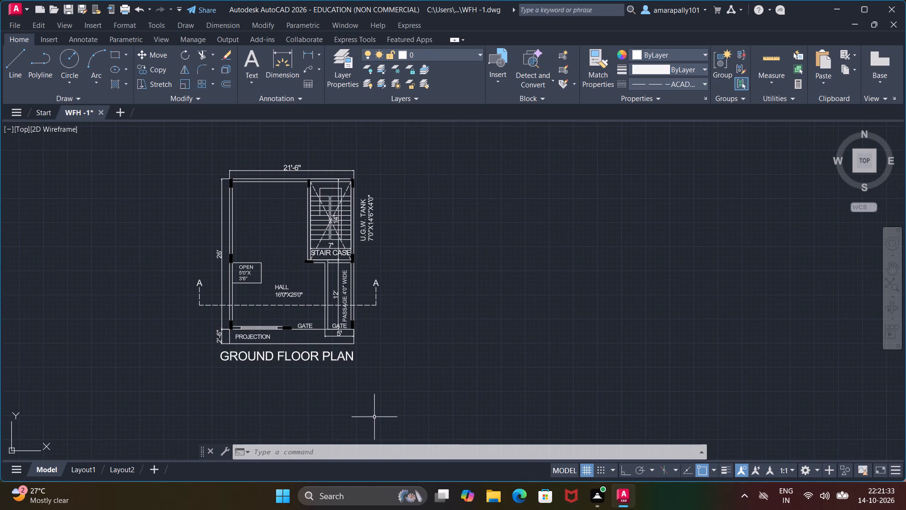
pyautogui.moveTo(371, 414); pyautogui.dragTo(358, 311, button='middle')
pyautogui.scroll(-3, 360, 325)
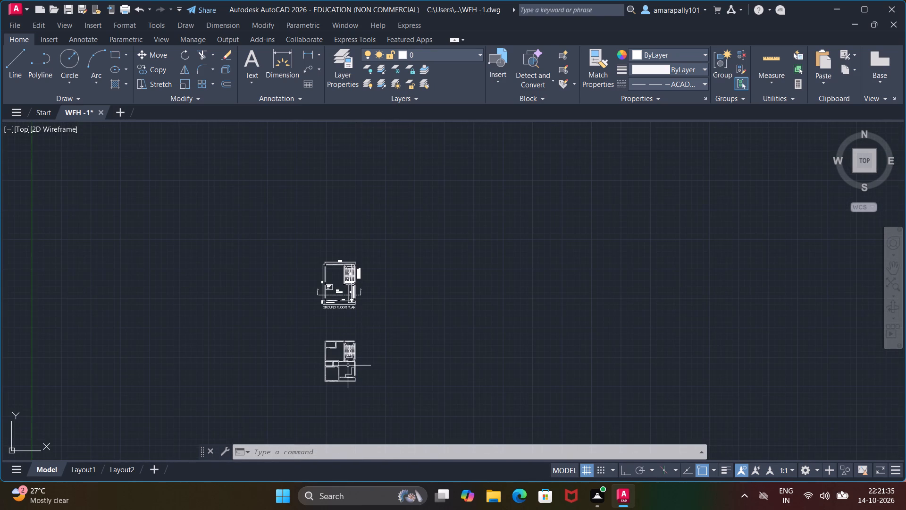
pyautogui.moveTo(310, 399); pyautogui.dragTo(300, 283, button='middle')
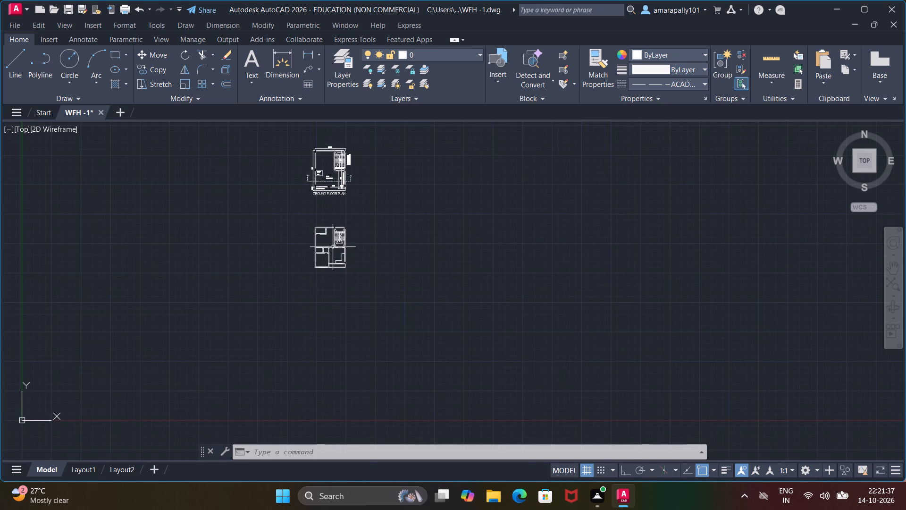
pyautogui.scroll(4, 334, 242)
pyautogui.moveTo(298, 224); pyautogui.dragTo(298, 255, button='middle')
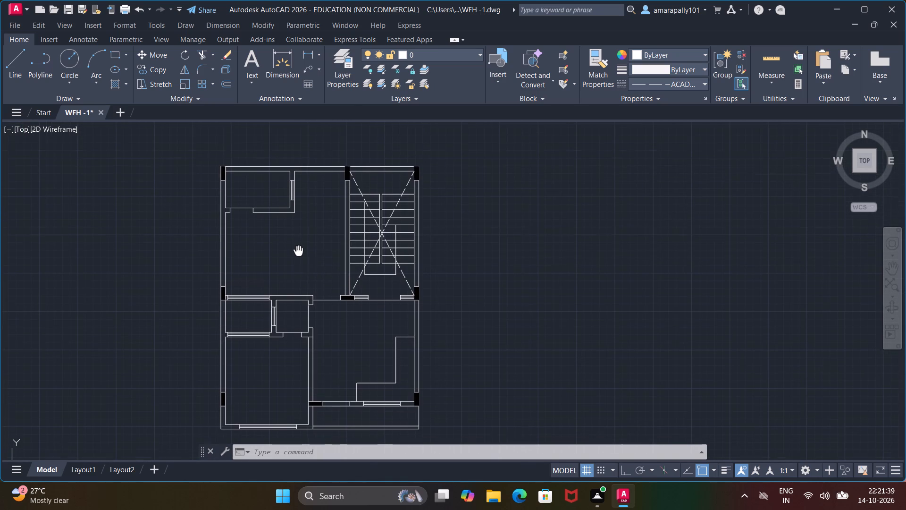
pyautogui.moveTo(298, 255); pyautogui.dragTo(298, 256, button='middle')
pyautogui.scroll(3, 241, 305)
pyautogui.scroll(-2, 263, 253)
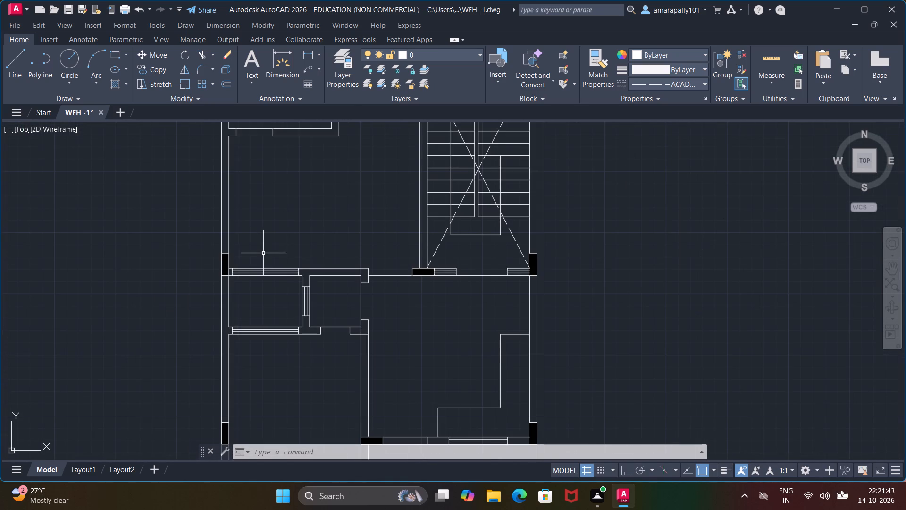
pyautogui.moveTo(270, 221); pyautogui.dragTo(269, 374, button='middle')
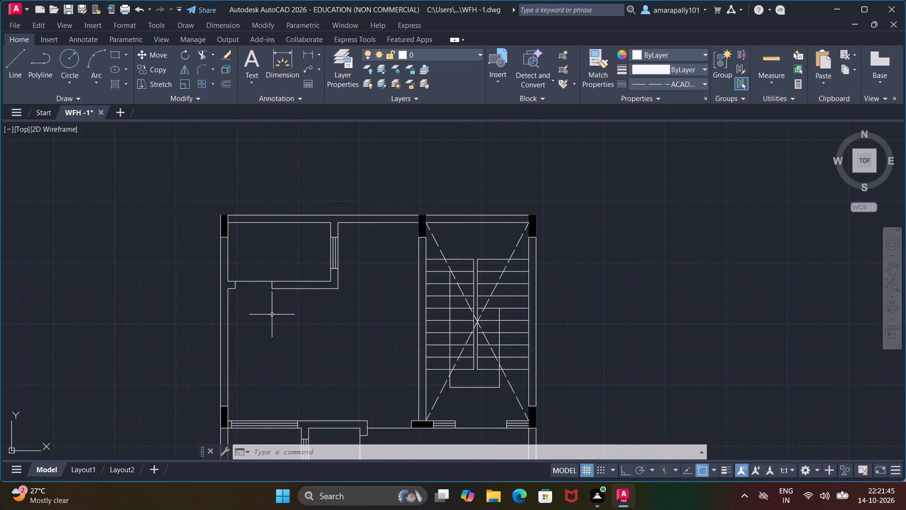
# Place single-line text W1, 8" high at about 270° rotation, just above the front-wall window of the ground floor plan.
pyautogui.scroll(-4, 268, 209)
pyautogui.moveTo(275, 169); pyautogui.dragTo(276, 286, button='middle')
pyautogui.scroll(4, 276, 274)
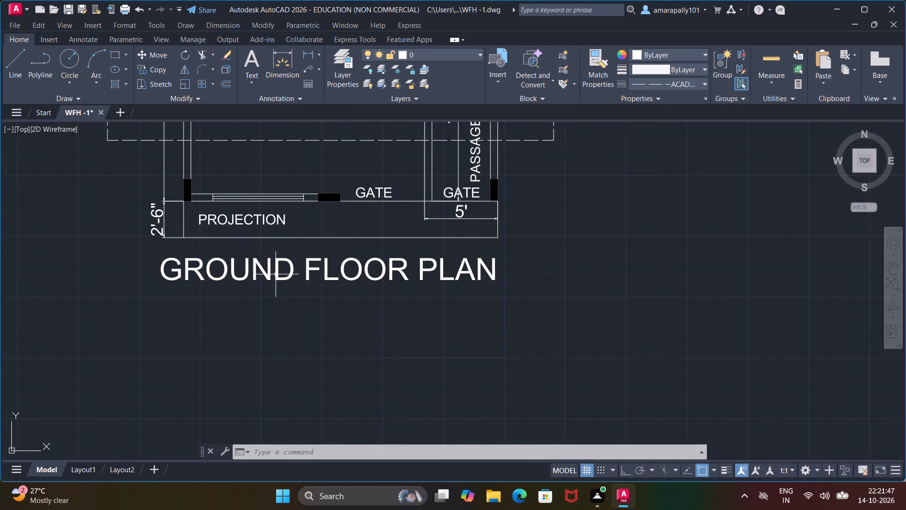
pyautogui.write('TEXT')
pyautogui.press('Return')
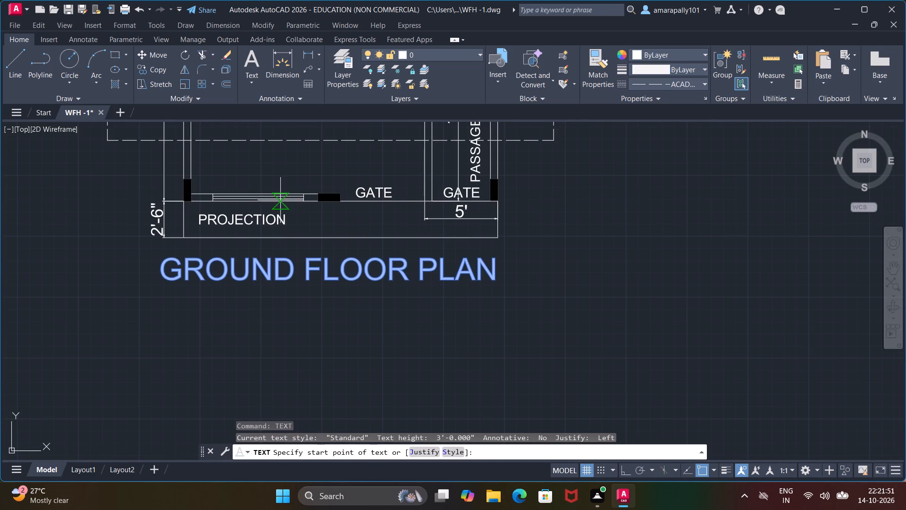
pyautogui.click(244, 178)
pyautogui.scroll(2, 244, 184)
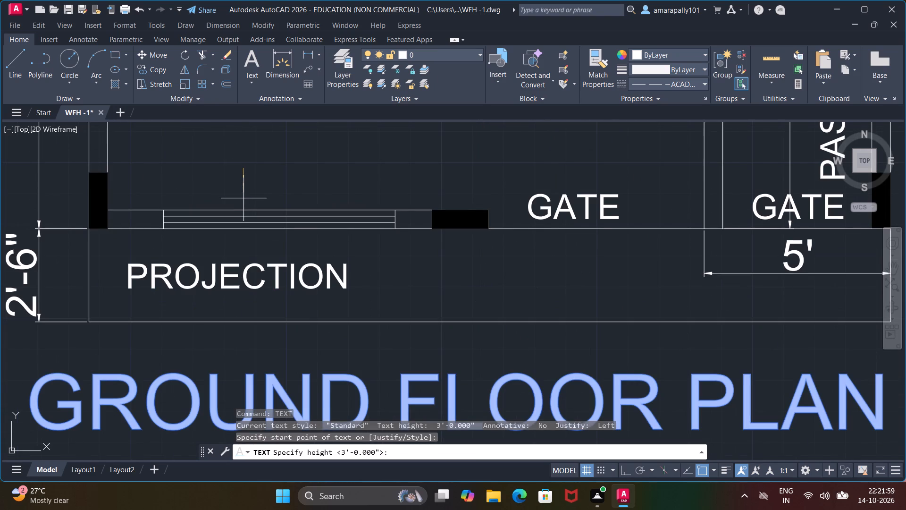
pyautogui.write('8"')
pyautogui.press('Return')
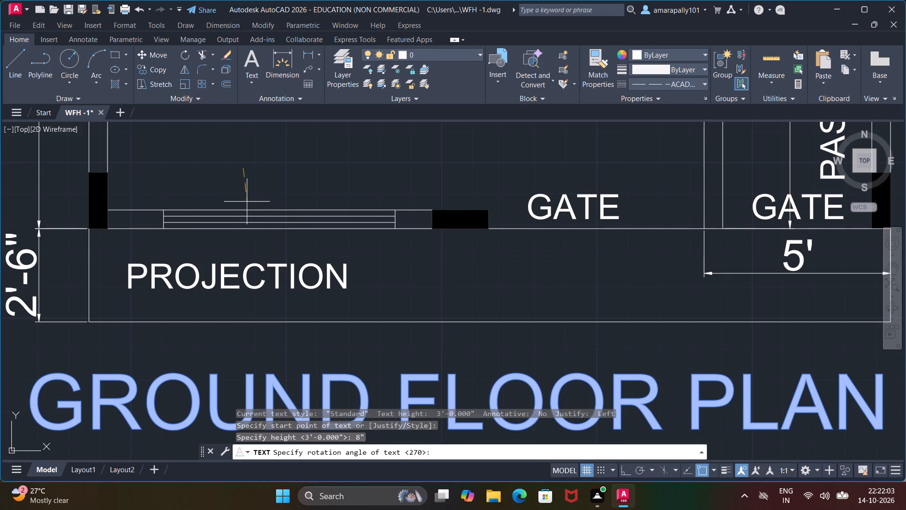
pyautogui.click(242, 201)
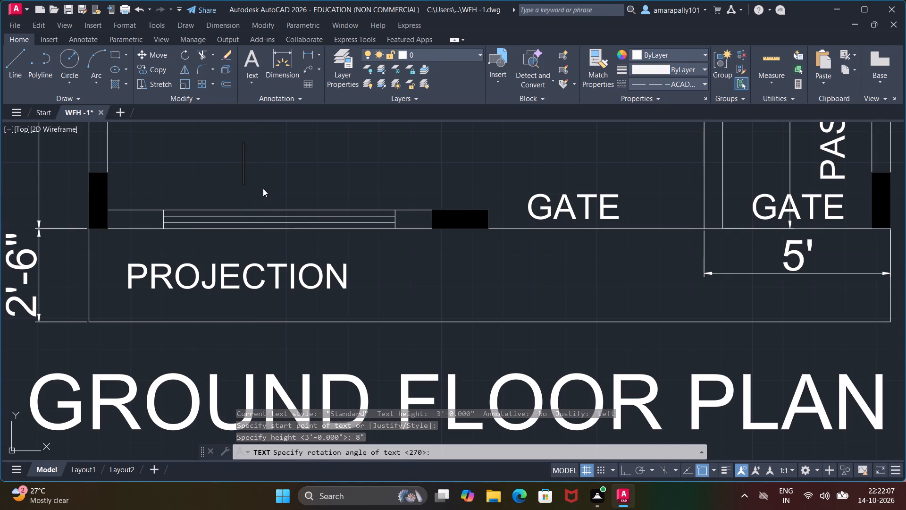
pyautogui.write('W1')
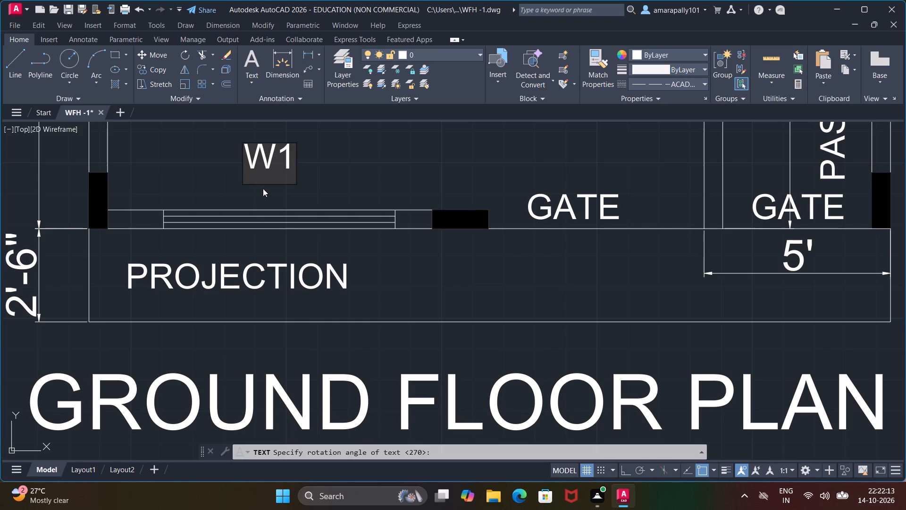
pyautogui.press('Return')
pyautogui.press('Escape')
# Rotate the W1 window label by 90° with Ortho on so it reads horizontally above the window.
pyautogui.click(263, 188)
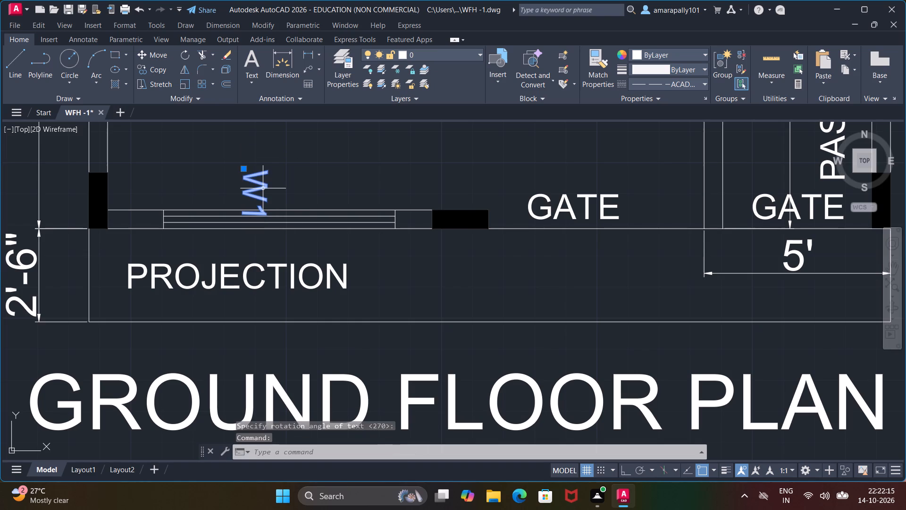
pyautogui.rightClick(263, 188)
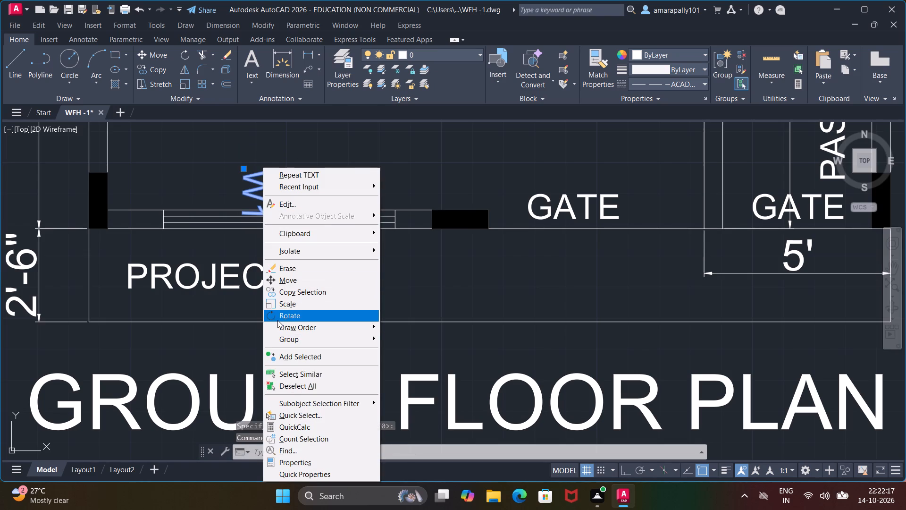
pyautogui.click(277, 320)
pyautogui.click(247, 200)
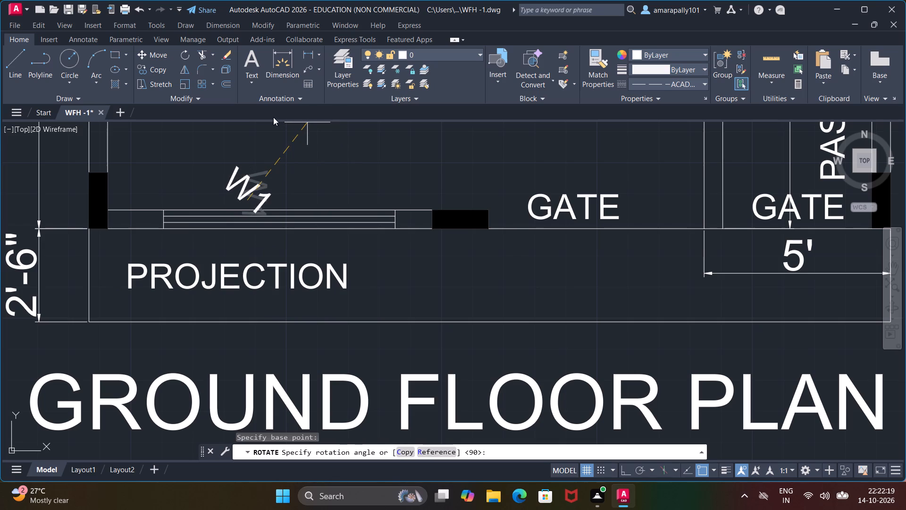
pyautogui.press('F8')
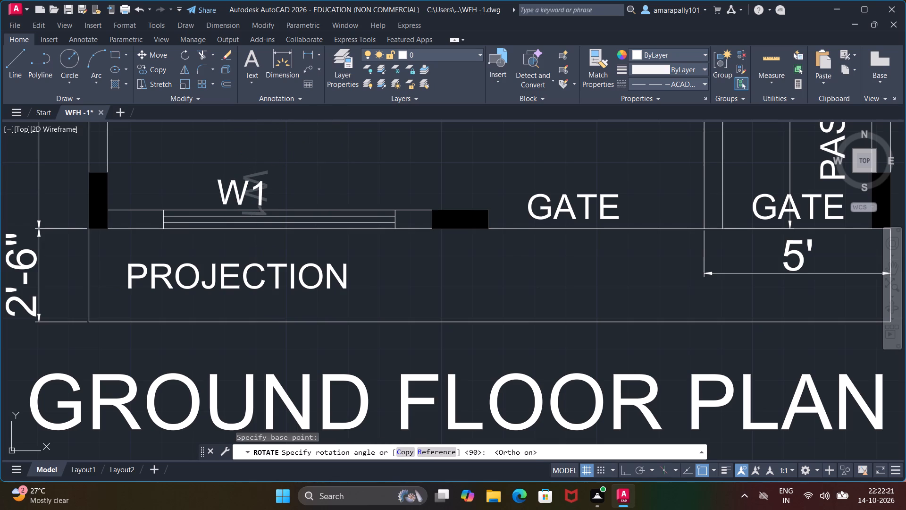
pyautogui.click(224, 156)
# Examine the ground floor plan with its window label and the unlabelled plan below it.
pyautogui.scroll(-2, 303, 184)
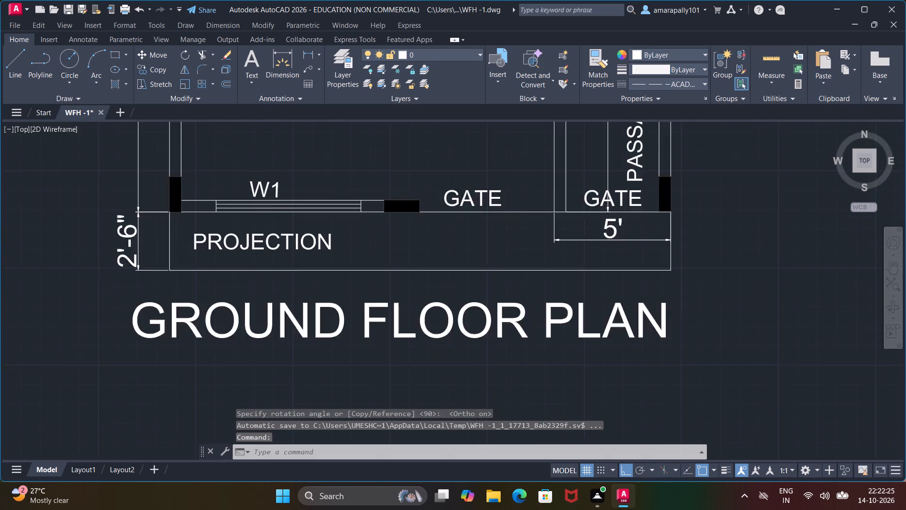
pyautogui.scroll(-1, 303, 184)
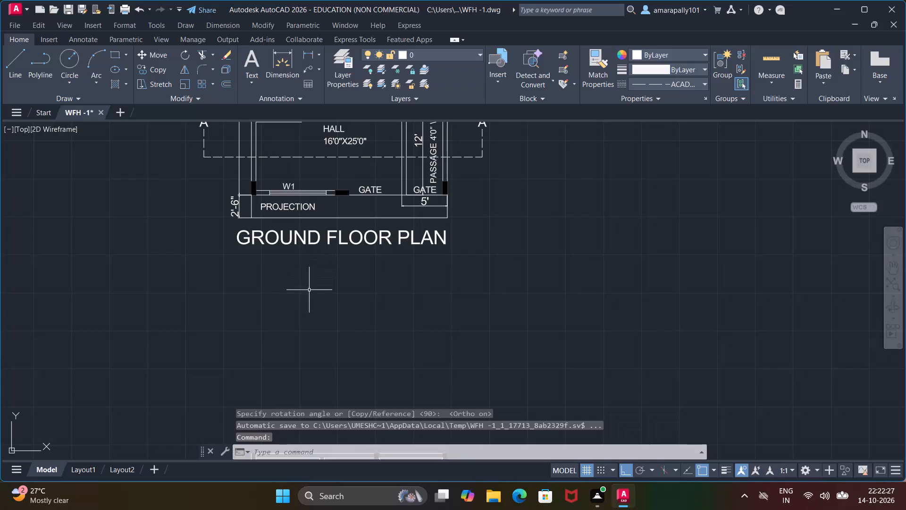
pyautogui.scroll(-1, 323, 335)
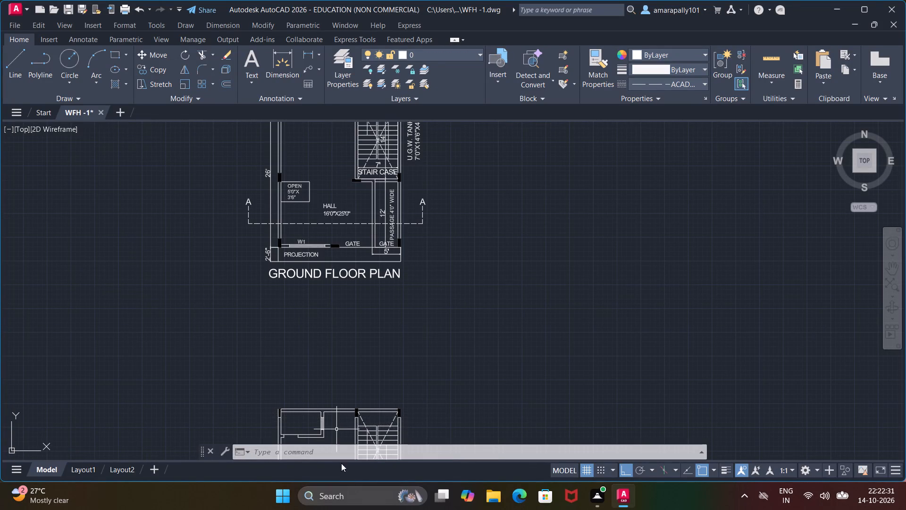
pyautogui.moveTo(341, 463); pyautogui.dragTo(332, 389, button='middle')
pyautogui.scroll(-2, 332, 386)
pyautogui.moveTo(334, 393); pyautogui.dragTo(335, 263, button='middle')
pyautogui.scroll(2, 327, 280)
pyautogui.scroll(-1, 326, 269)
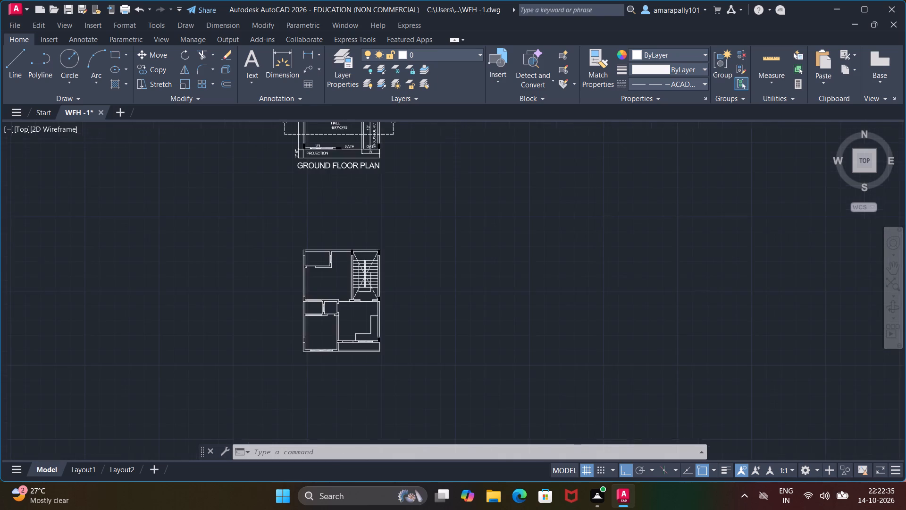
pyautogui.scroll(-1, 326, 269)
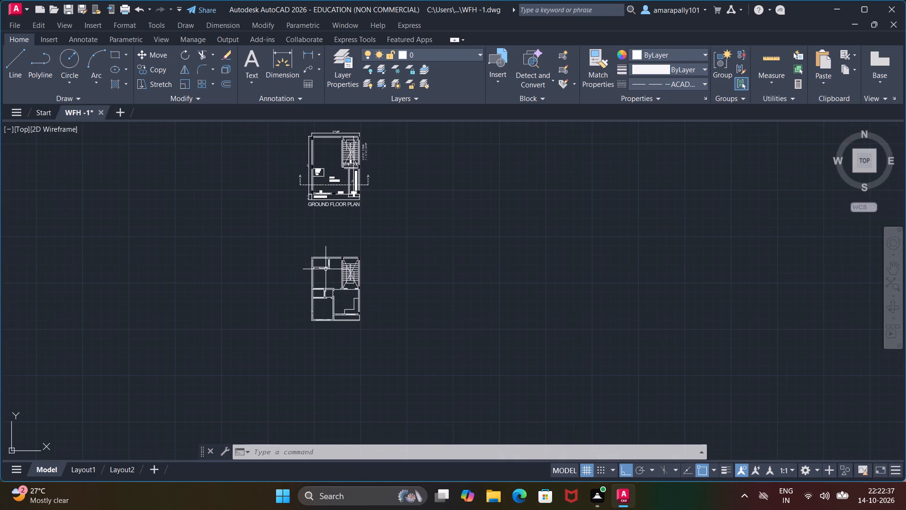
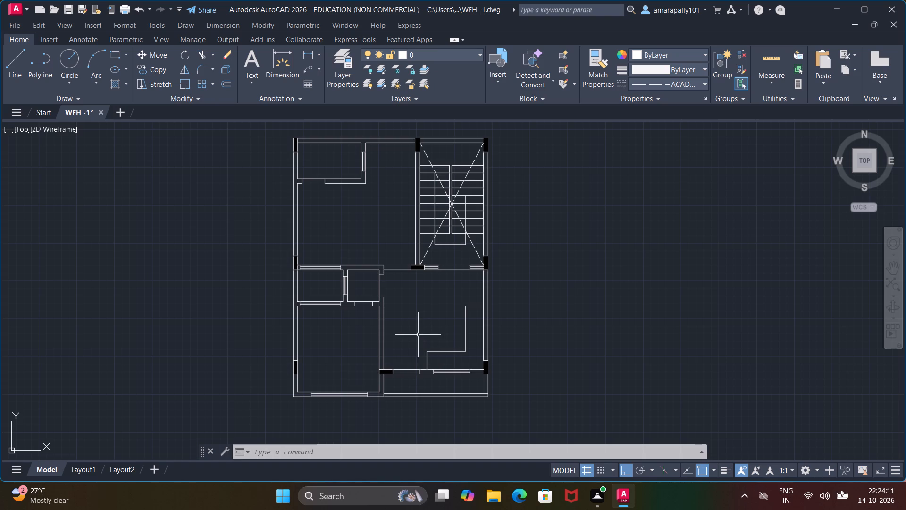
# Place single-line text 1ST TO 3RD FLOOR PLAN, 1.5' high at 270° rotation, below the front wall of the unlabelled plan.
pyautogui.write('TEXT')
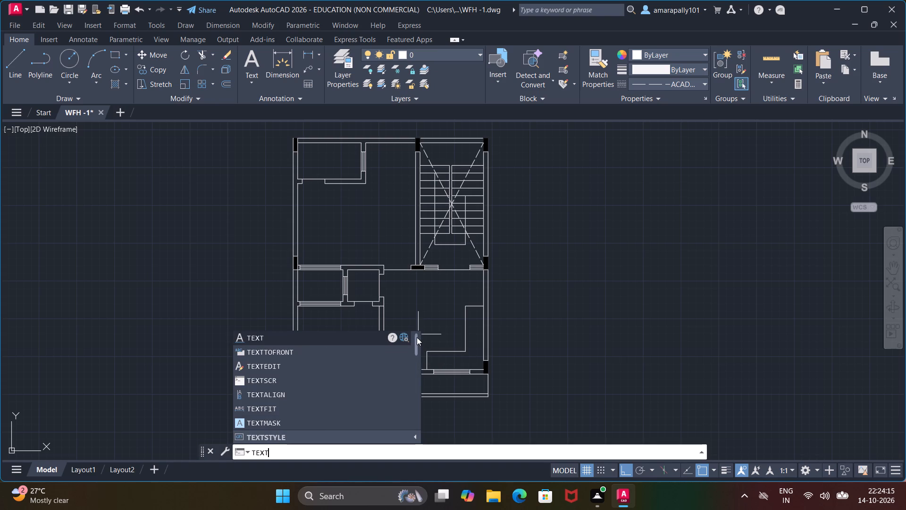
pyautogui.press('Return')
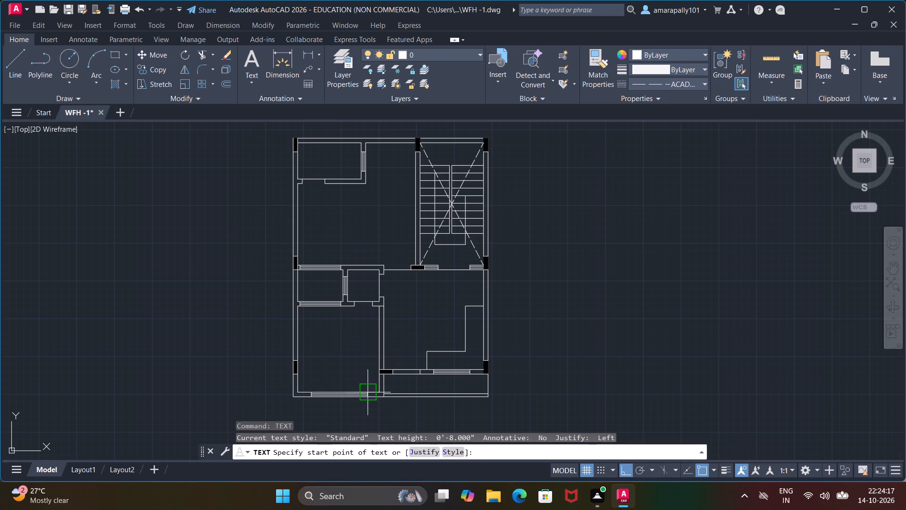
pyautogui.scroll(2, 339, 408)
pyautogui.moveTo(288, 413); pyautogui.dragTo(270, 309, button='middle')
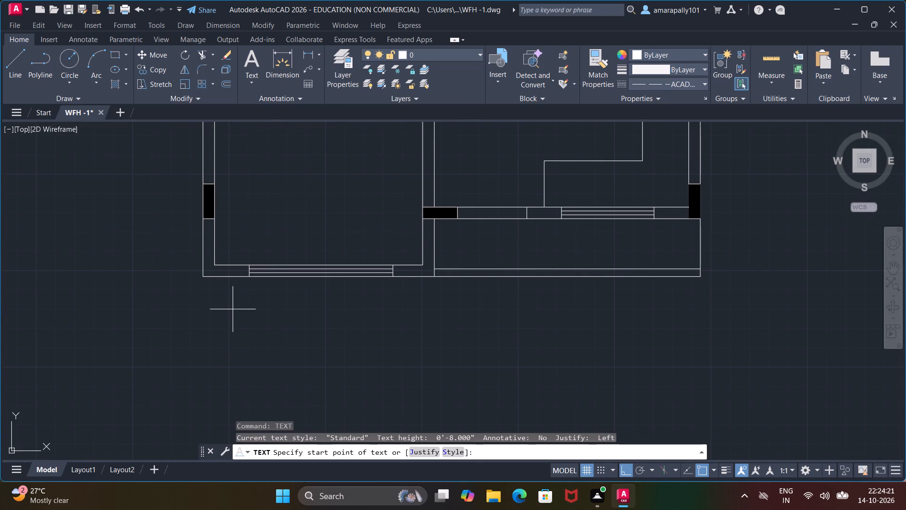
pyautogui.click(233, 309)
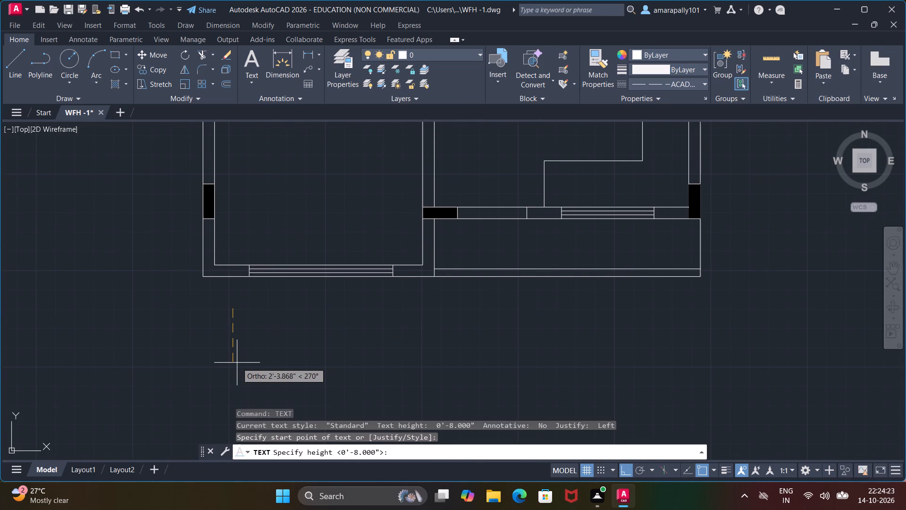
pyautogui.write("1.5'")
pyautogui.press('Return')
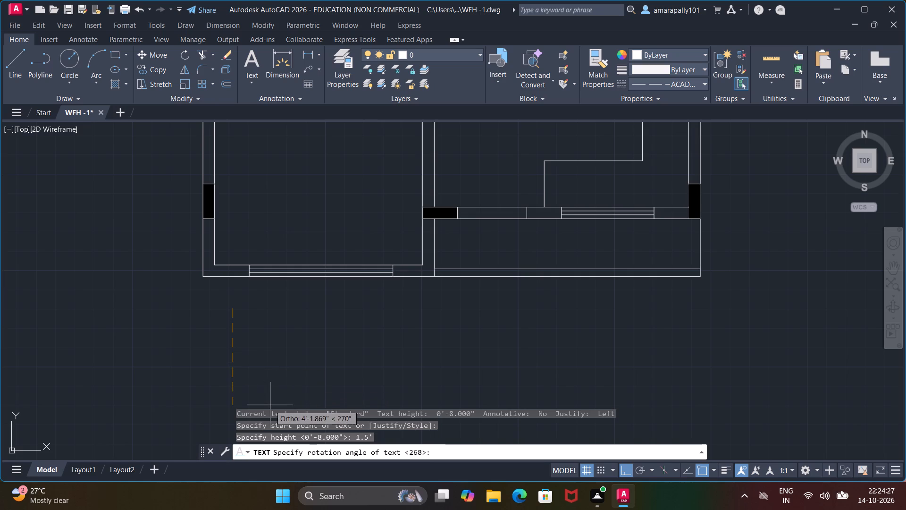
pyautogui.click(260, 371)
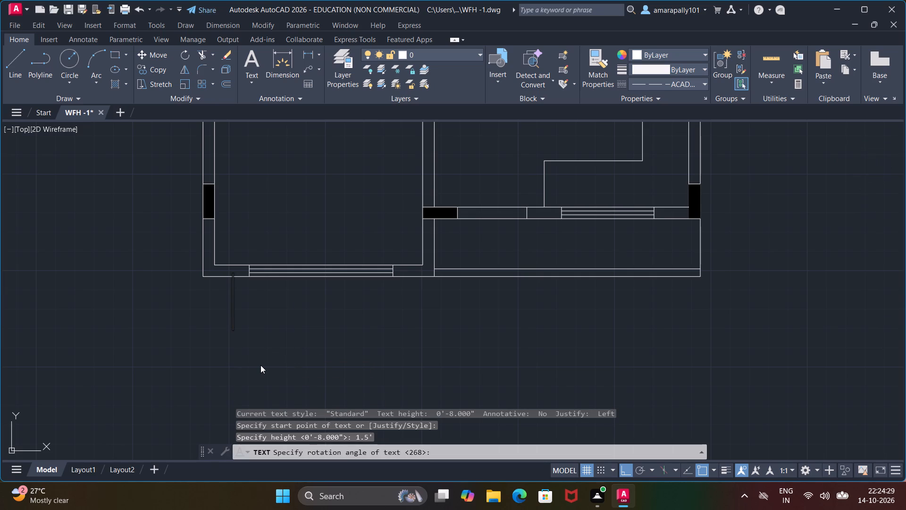
pyautogui.press('1')
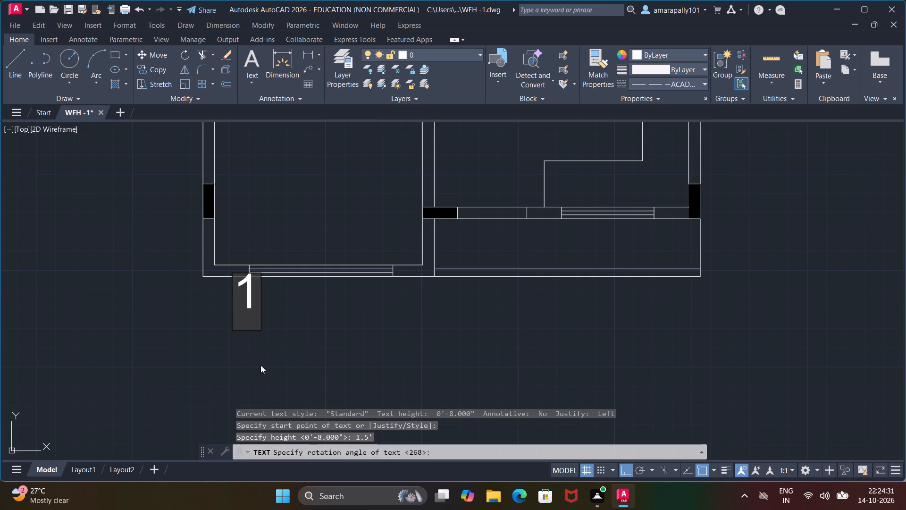
pyautogui.press('s')
pyautogui.press('t')
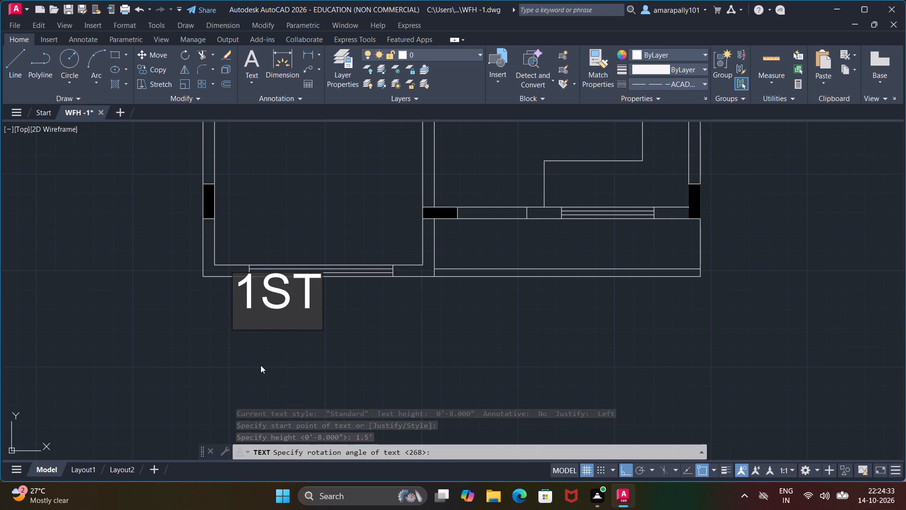
pyautogui.press('space')
pyautogui.write('TO')
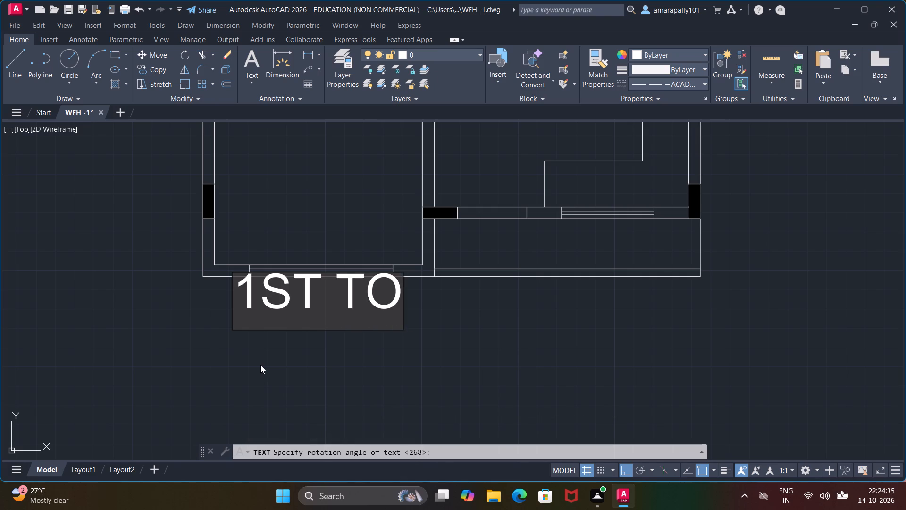
pyautogui.press('space')
pyautogui.write('3RD FLOOR PLAN')
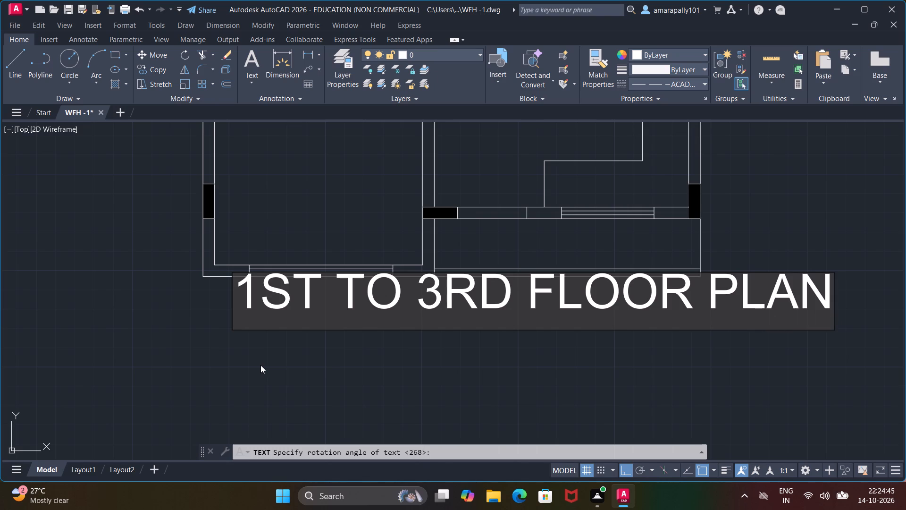
pyautogui.click(260, 365)
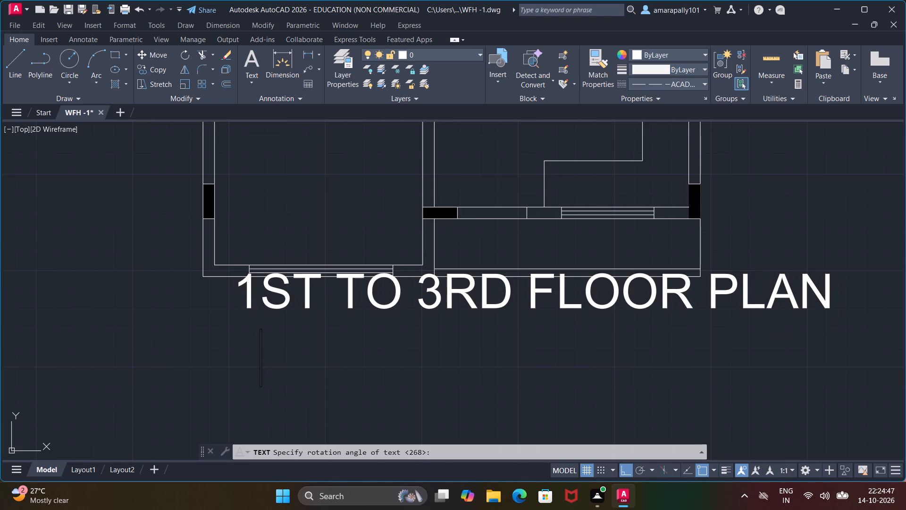
pyautogui.press('Escape')
# Rotate the 1ST TO 3RD FLOOR PLAN title by 90° with Ortho on so it reads horizontally.
pyautogui.click(242, 356)
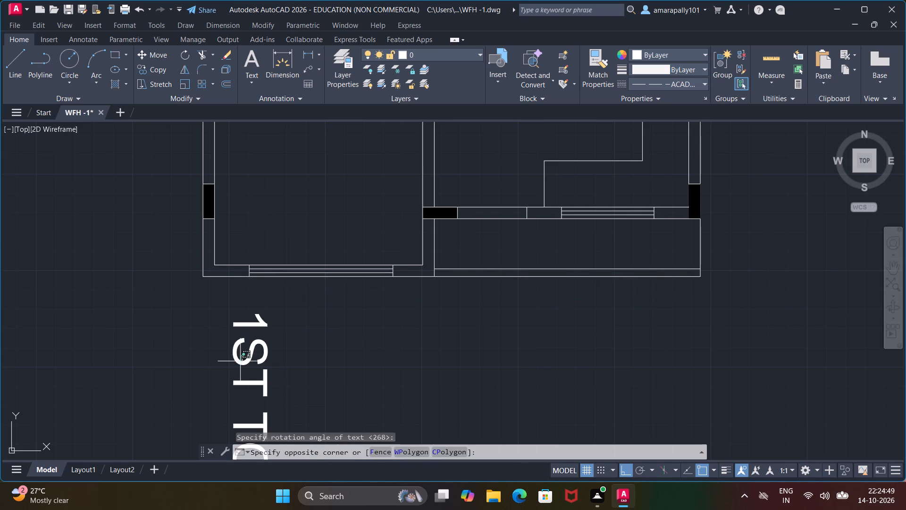
pyautogui.click(240, 364)
pyautogui.rightClick(269, 339)
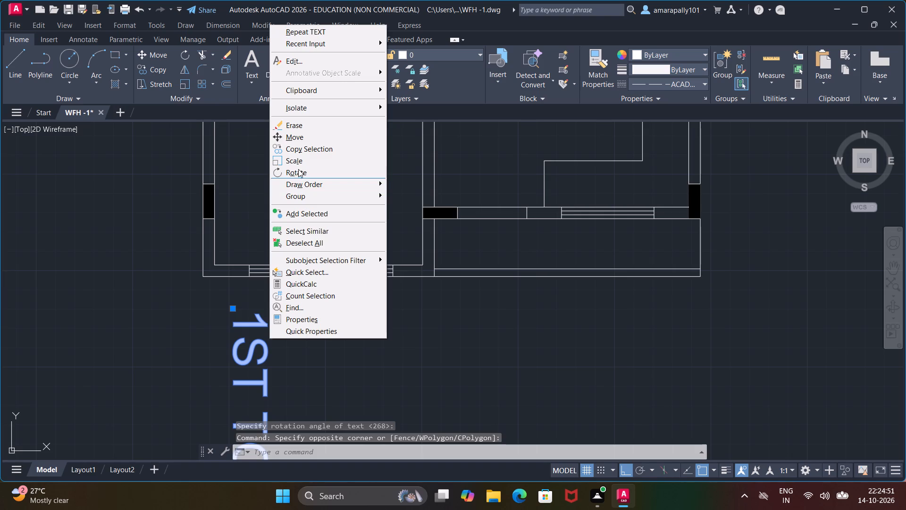
pyautogui.click(298, 168)
pyautogui.click(251, 362)
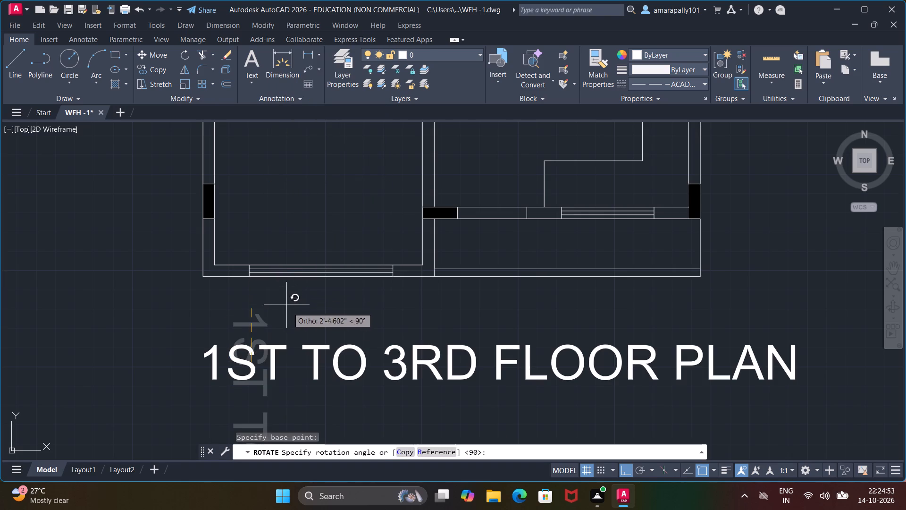
pyautogui.click(343, 195)
# Move the 1ST TO 3RD FLOOR PLAN title slightly left with Ortho on to centre it beneath the plan.
pyautogui.click(337, 357)
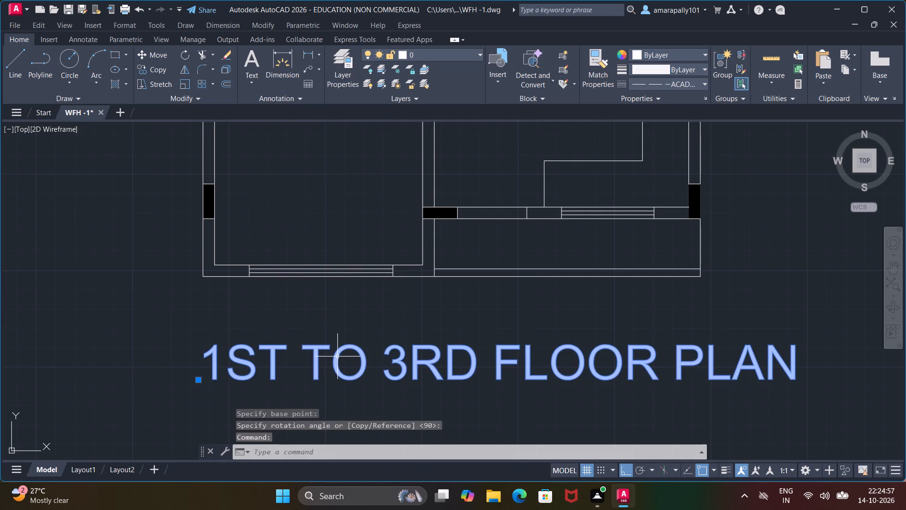
pyautogui.rightClick(337, 357)
pyautogui.click(346, 155)
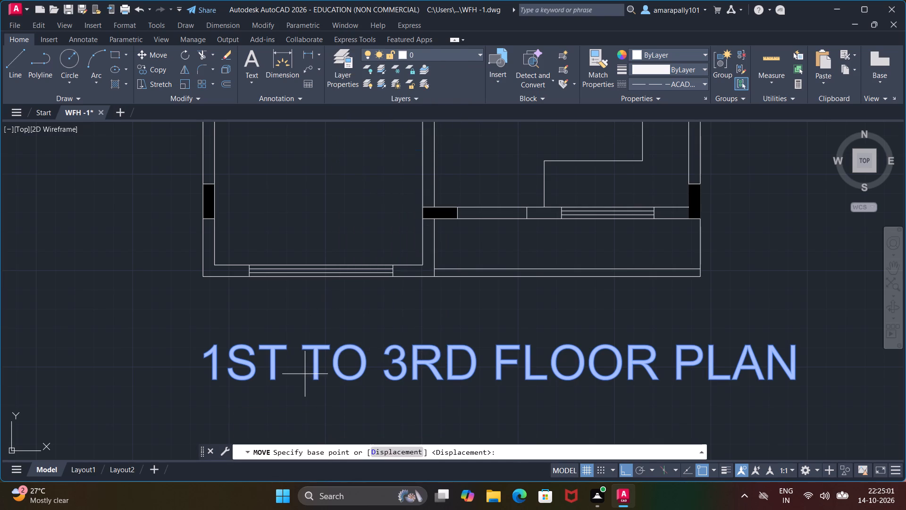
pyautogui.click(305, 376)
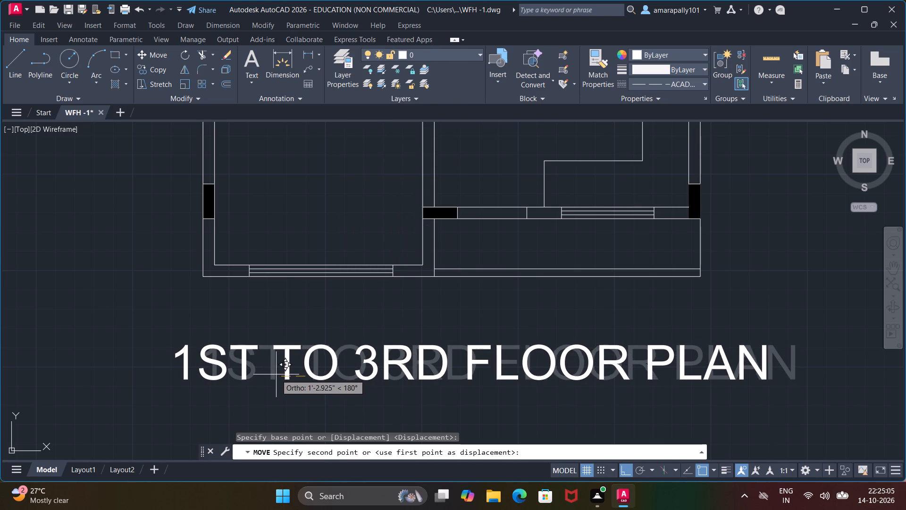
pyautogui.click(269, 376)
# Place single-line text BATH, 8" high at 270° rotation, in the small top-left corner room of the 1ST TO 3RD FLOOR PLAN.
pyautogui.scroll(-3, 405, 331)
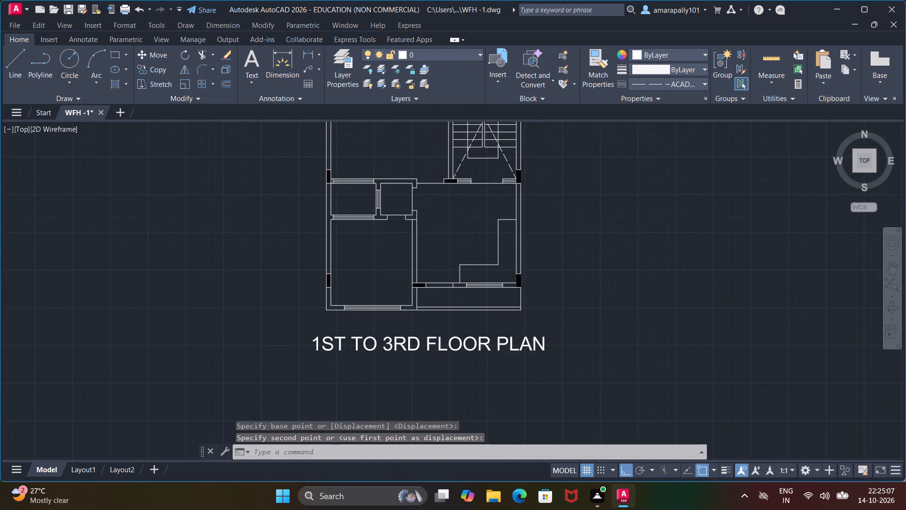
pyautogui.scroll(-1, 479, 333)
pyautogui.moveTo(505, 213); pyautogui.dragTo(509, 255, button='middle')
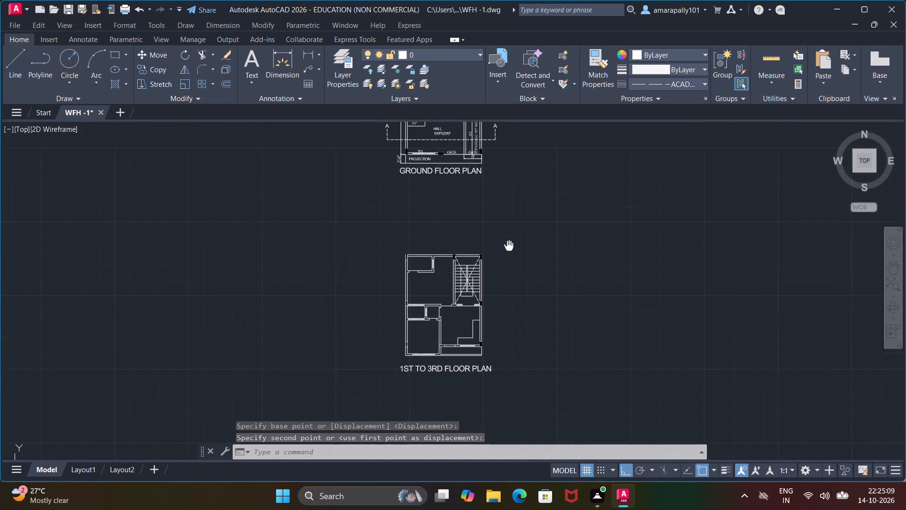
pyautogui.moveTo(509, 255); pyautogui.dragTo(510, 311, button='middle')
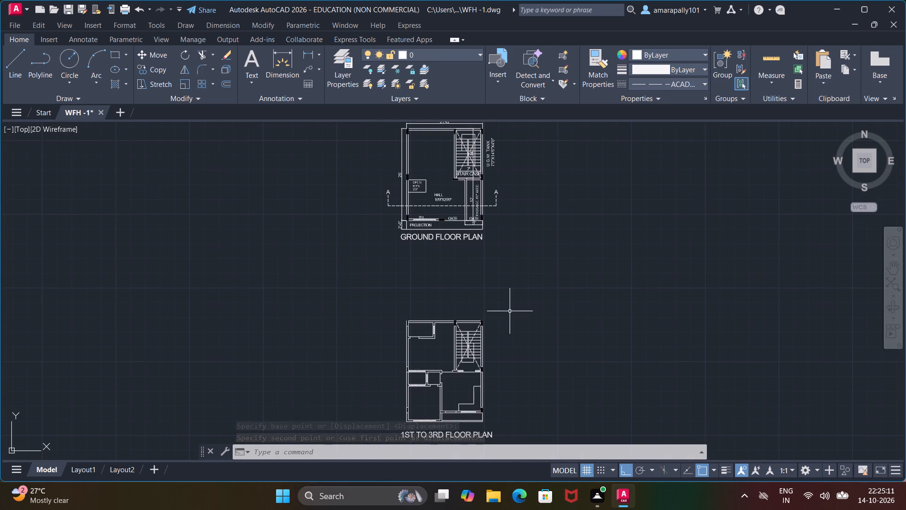
pyautogui.scroll(-3, 510, 311)
pyautogui.scroll(4, 509, 312)
pyautogui.scroll(2, 402, 386)
pyautogui.moveTo(404, 349); pyautogui.dragTo(406, 316, button='middle')
pyautogui.middleClick(406, 315)
pyautogui.scroll(1, 406, 314)
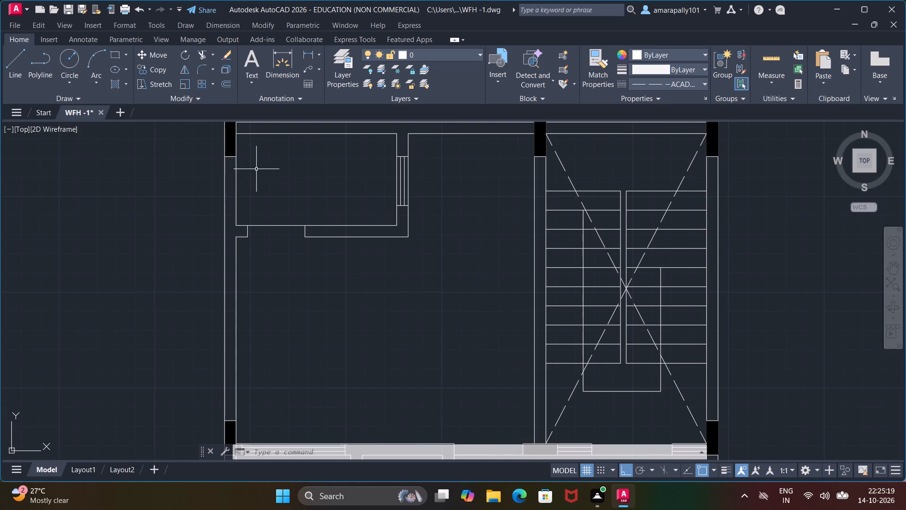
pyautogui.write('TEXT')
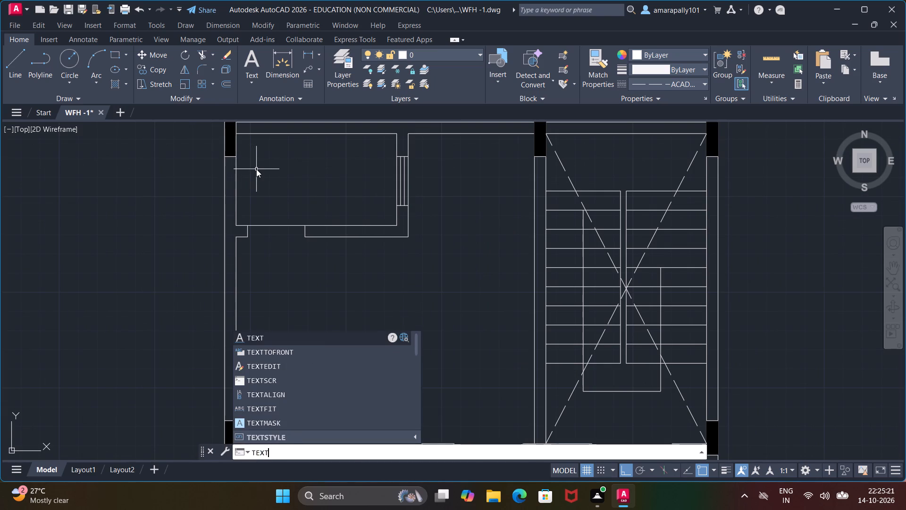
pyautogui.press('Return')
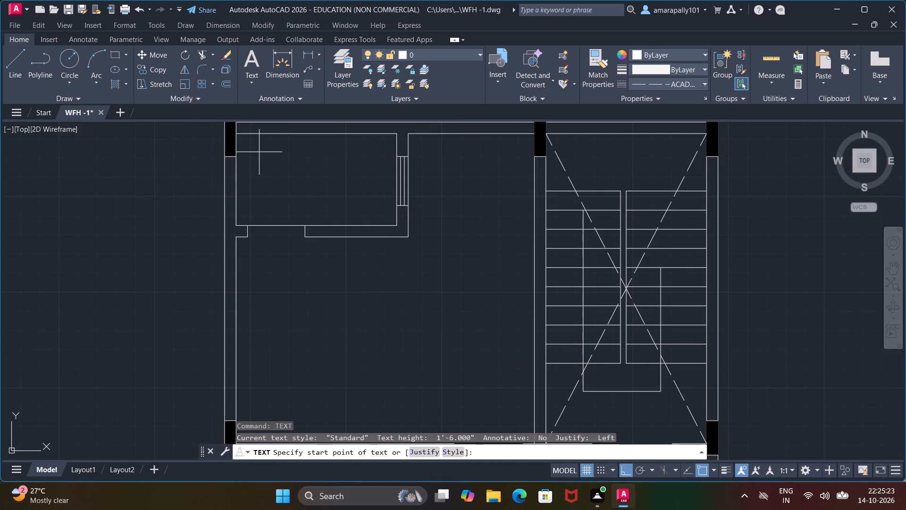
pyautogui.click(259, 150)
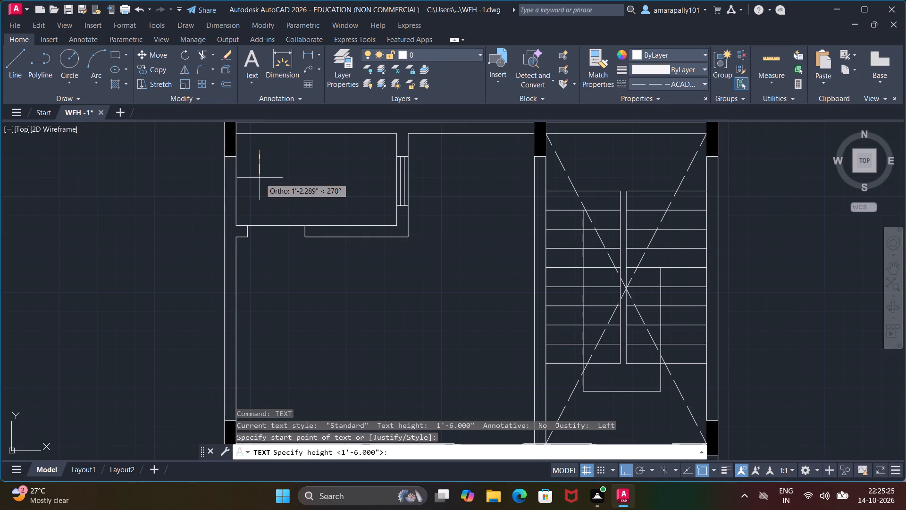
pyautogui.write('10')
pyautogui.press('BackSpace')
pyautogui.press('BackSpace')
pyautogui.press('BackSpace')
pyautogui.write('8"')
pyautogui.press('Return')
pyautogui.click(260, 178)
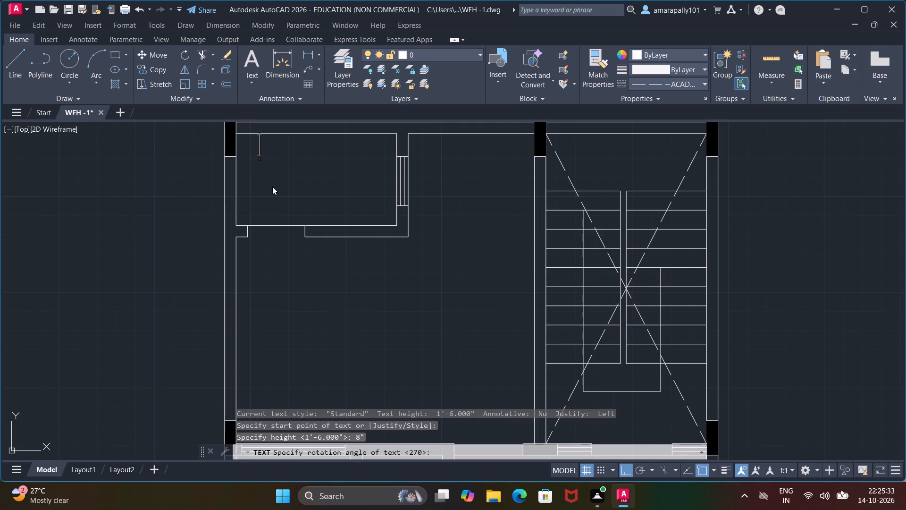
pyautogui.write('BATH')
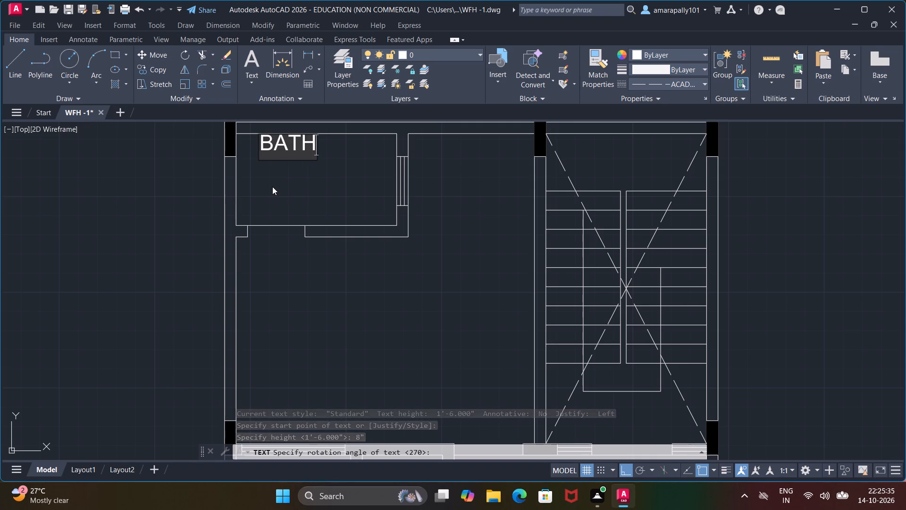
pyautogui.press('space')
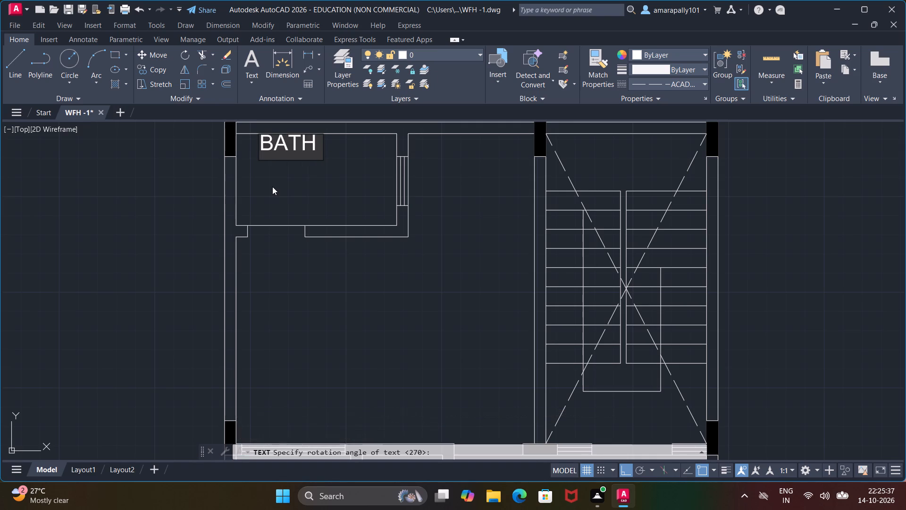
pyautogui.press('Return')
# Add the room size 7'0"X4'0" as a second text line under BATH and finish the text.
pyautogui.press('7')
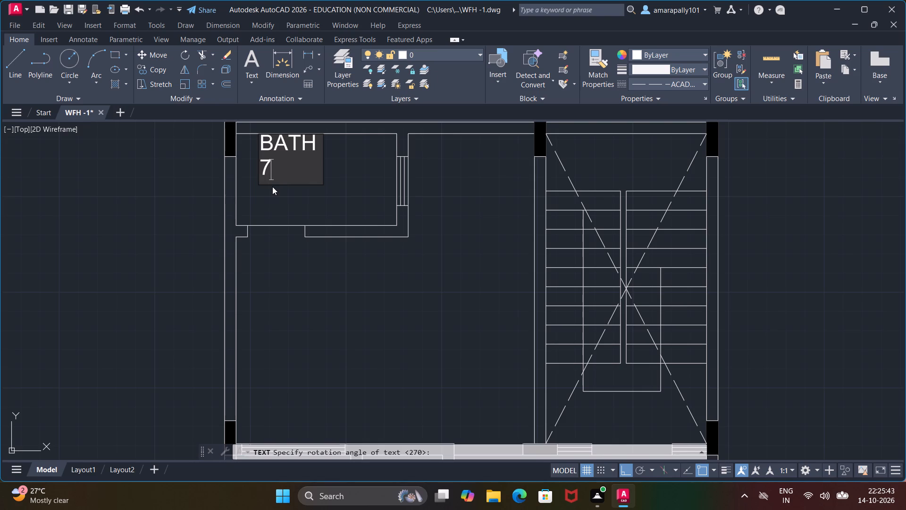
pyautogui.press("'")
pyautogui.press('x')
pyautogui.press('4')
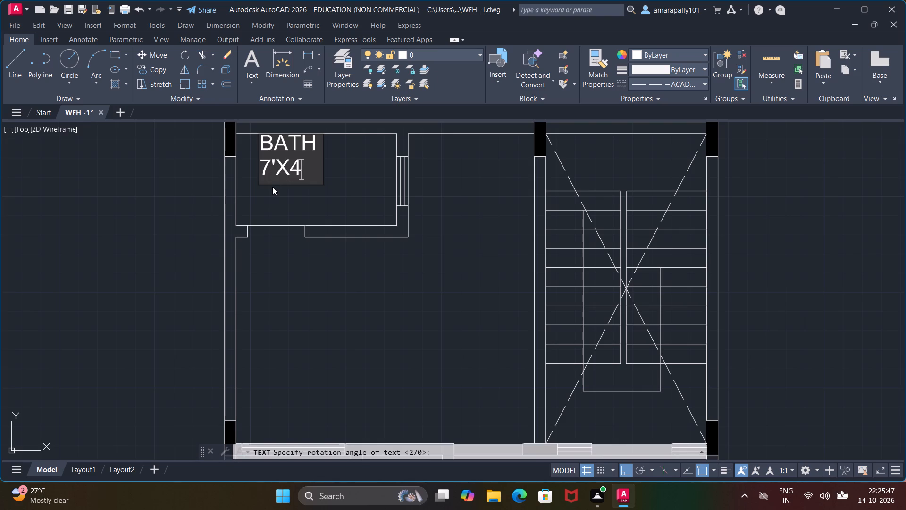
pyautogui.press("'")
pyautogui.press('0')
pyautogui.hotkey('shift', '"')
pyautogui.press('Left')
pyautogui.press('Left')
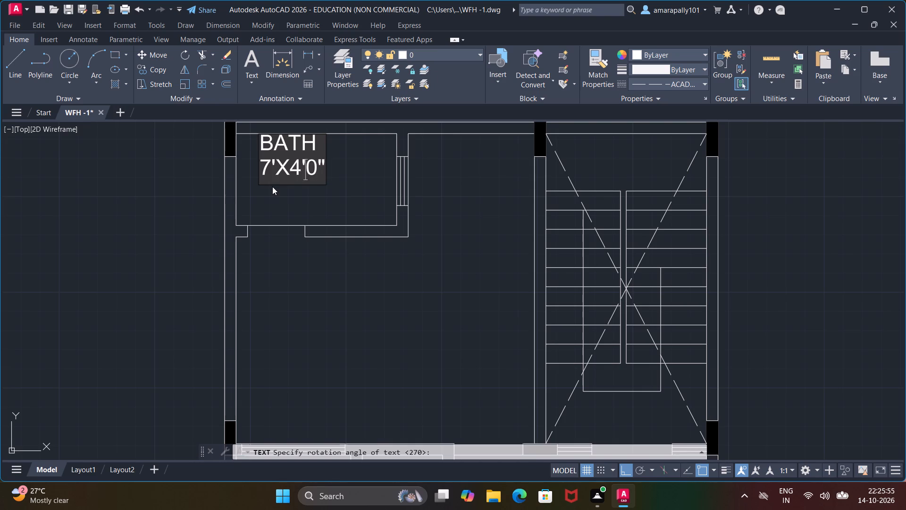
pyautogui.press('Left')
pyautogui.press('Left')
pyautogui.press('Left')
pyautogui.press('Left')
pyautogui.press('Right')
pyautogui.press('0')
pyautogui.hotkey('shift', '"')
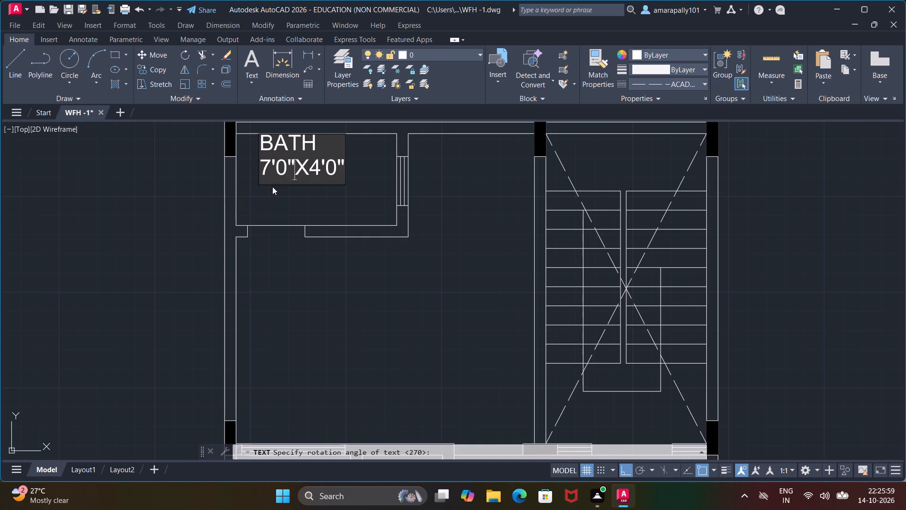
pyautogui.click(303, 194)
pyautogui.press('Escape')
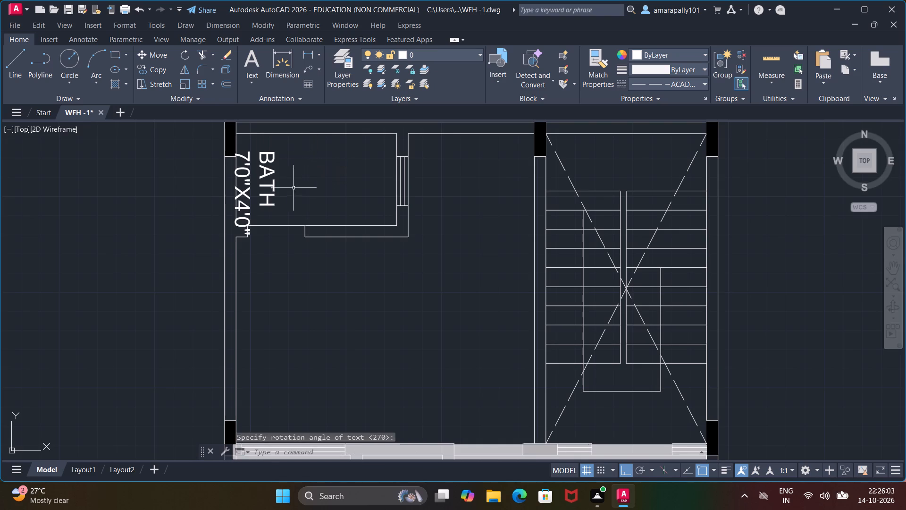
# Rotate the BATH and 7'0"X4'0" texts together by 90° with Ortho on so they read horizontally.
pyautogui.click(270, 196)
pyautogui.click(251, 203)
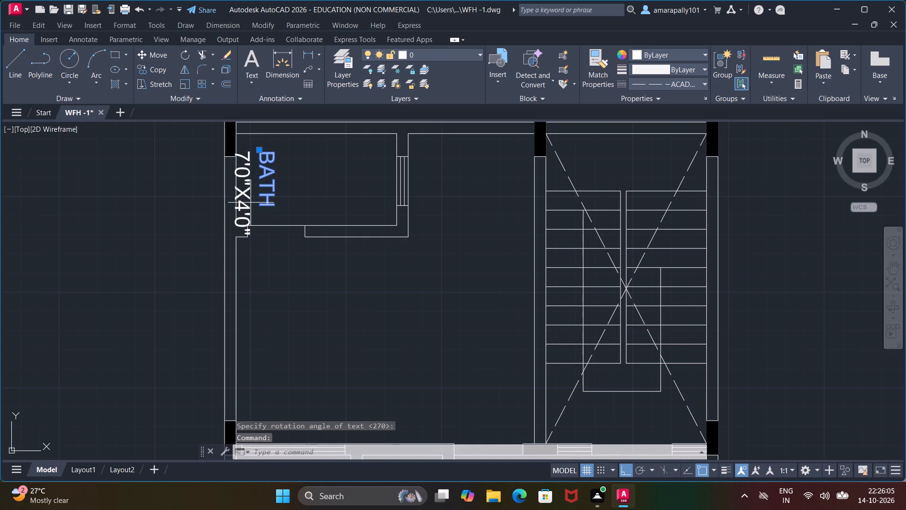
pyautogui.click(243, 203)
pyautogui.rightClick(256, 206)
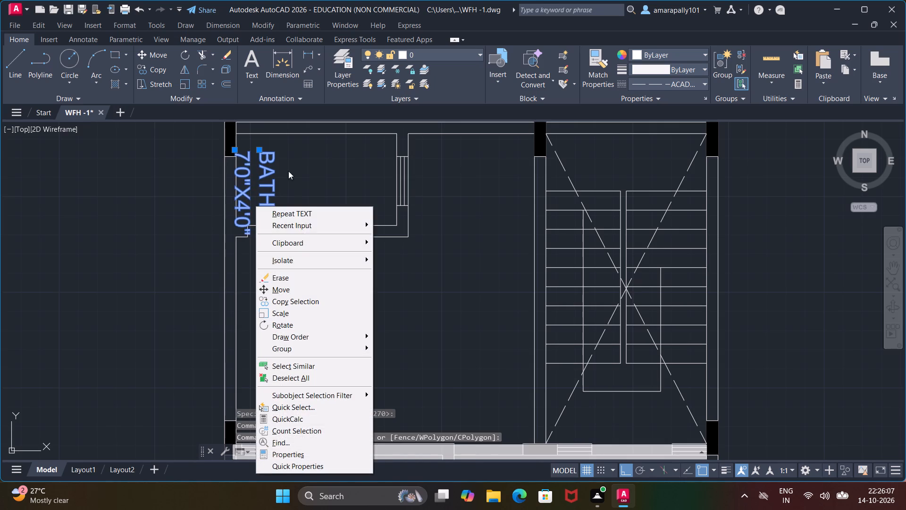
pyautogui.click(280, 323)
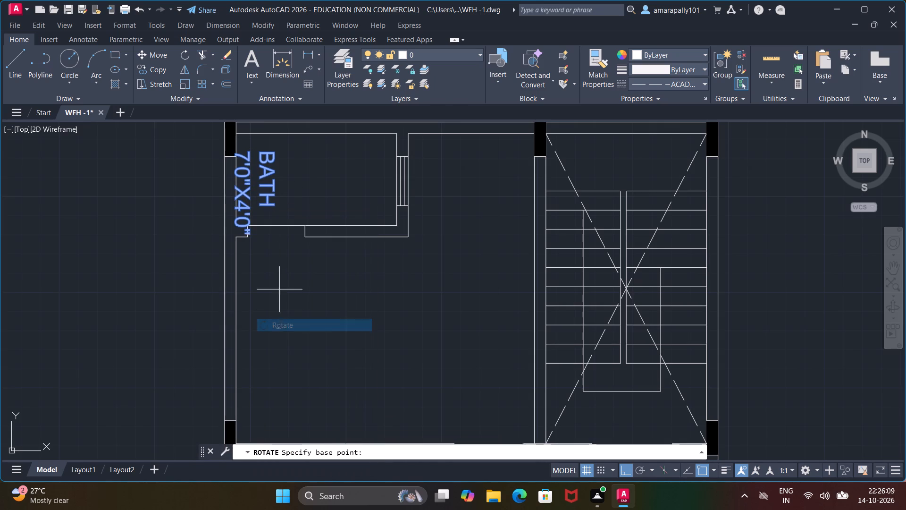
pyautogui.click(259, 173)
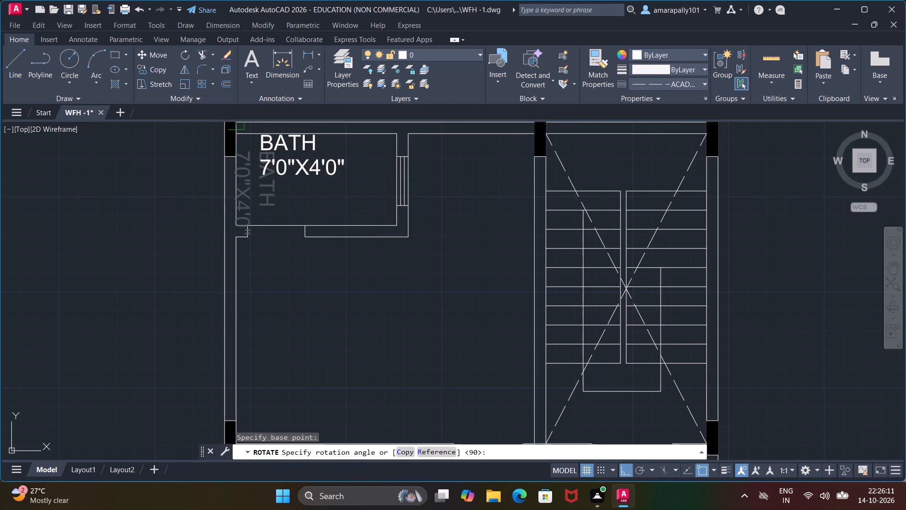
pyautogui.click(263, 141)
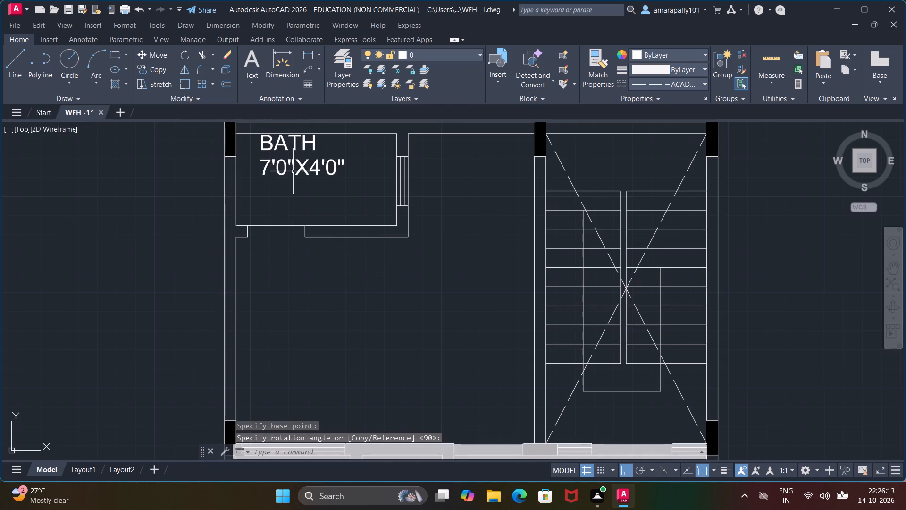
# Move the BATH and 7'0"X4'0" texts straight down with Ortho on so they sit clear of the room's top wall.
pyautogui.click(287, 151)
pyautogui.click(286, 168)
pyautogui.rightClick(287, 170)
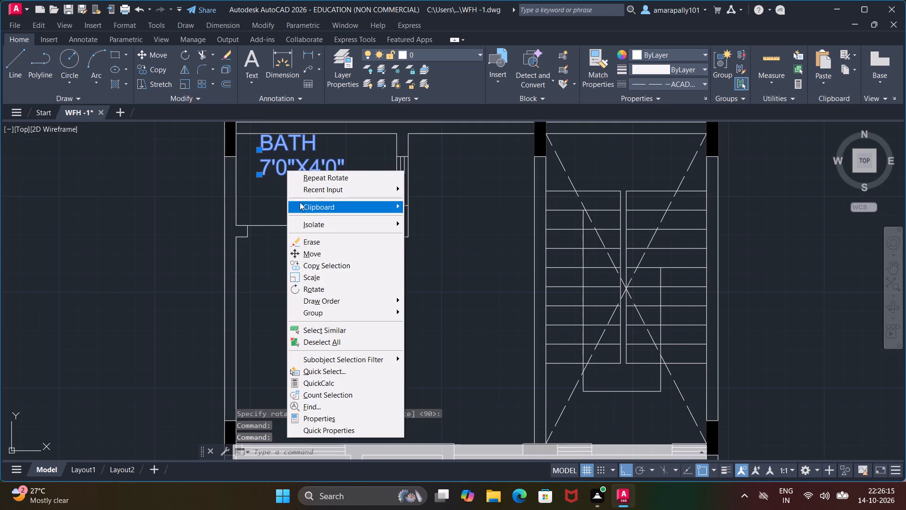
pyautogui.click(312, 252)
pyautogui.click(287, 167)
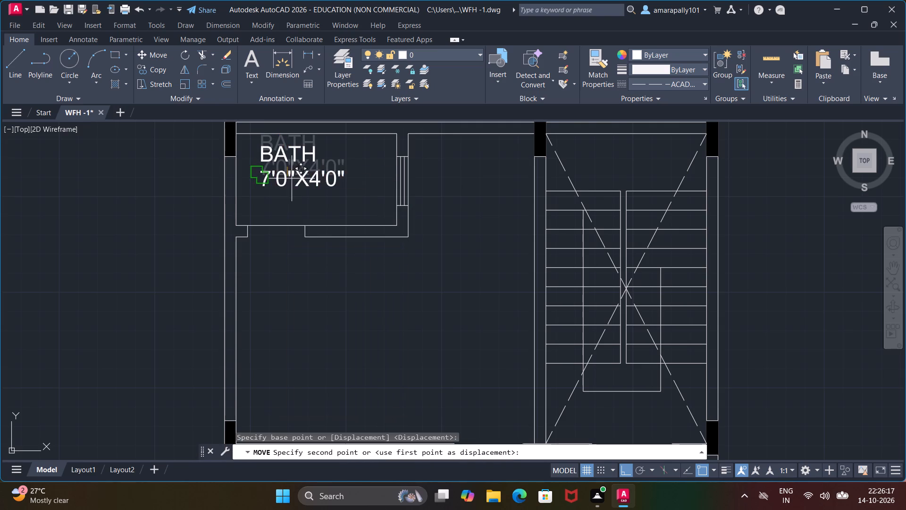
pyautogui.click(300, 188)
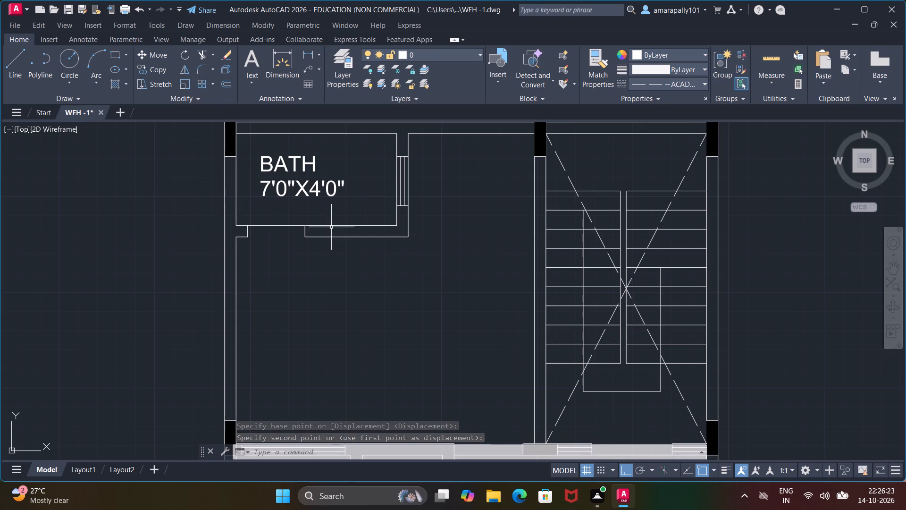
# Place single-line text V, 8" high at 270° rotation, beside the opening in the bath's right-hand wall.
pyautogui.write('TEXT')
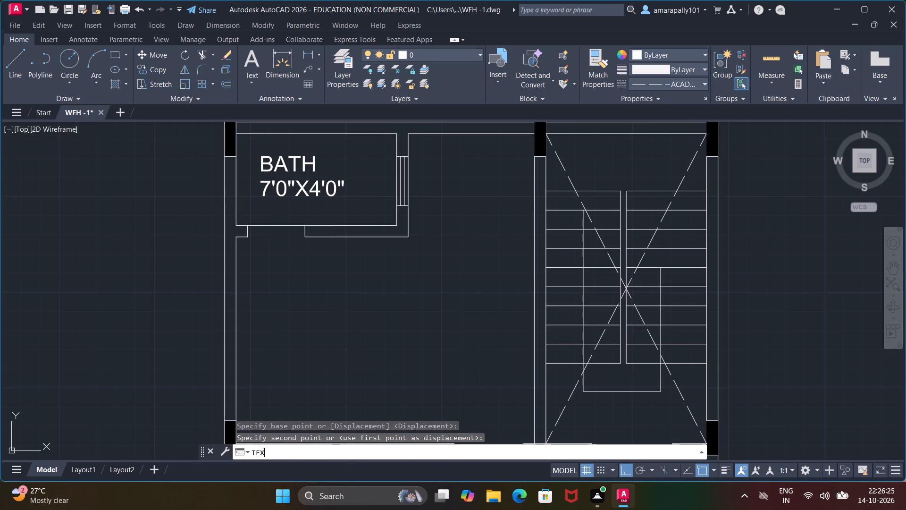
pyautogui.press('Return')
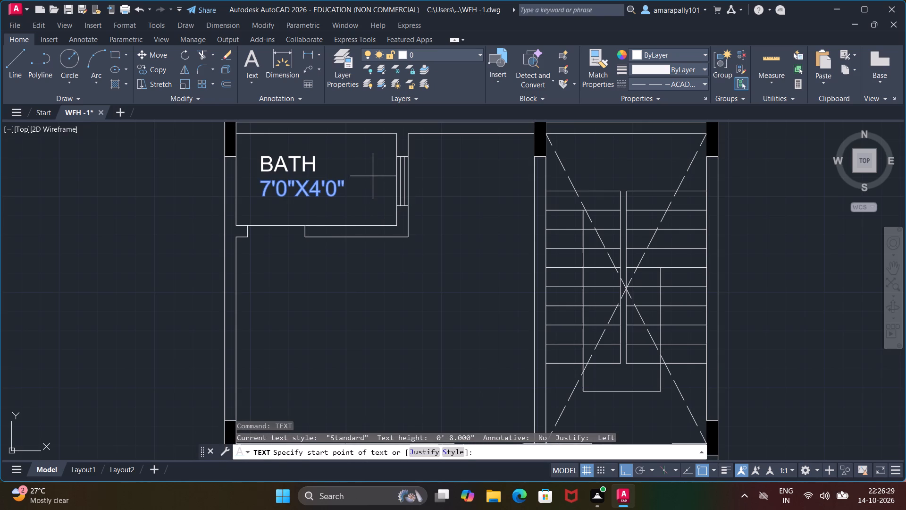
pyautogui.click(373, 176)
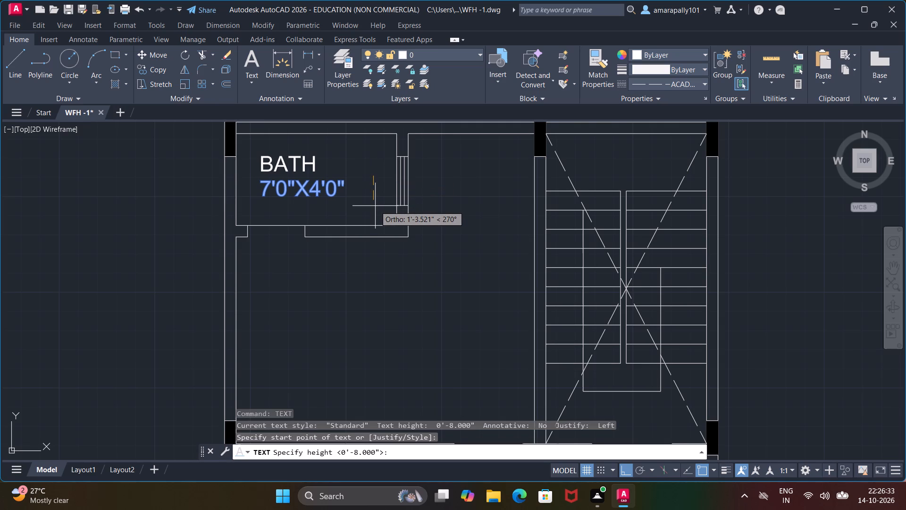
pyautogui.write('8"')
pyautogui.press('Return')
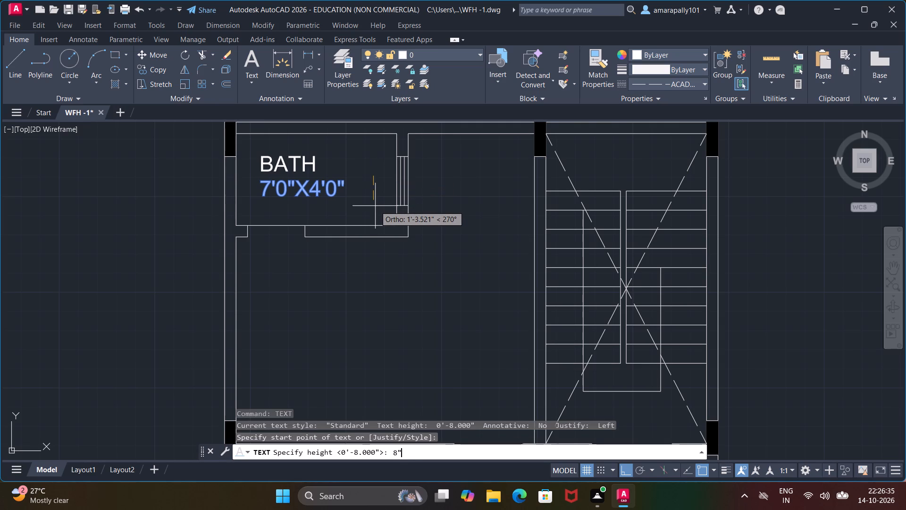
pyautogui.click(375, 207)
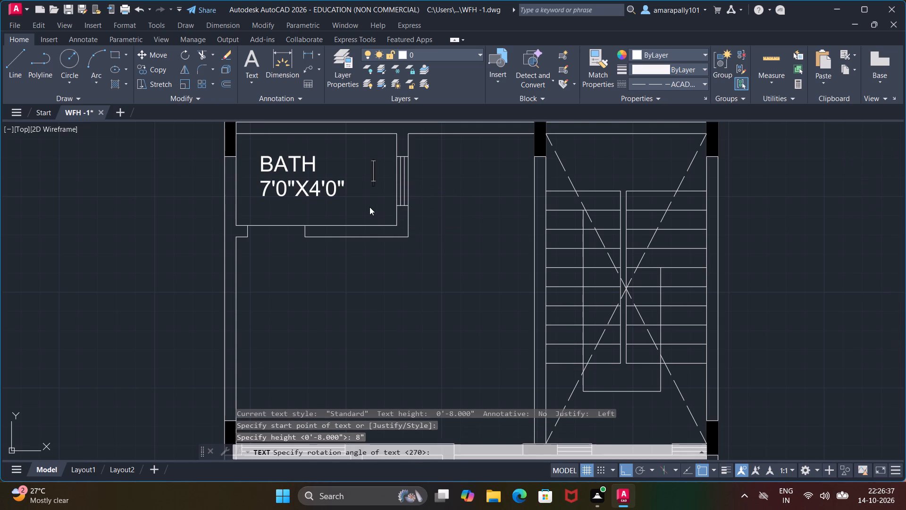
pyautogui.press('v')
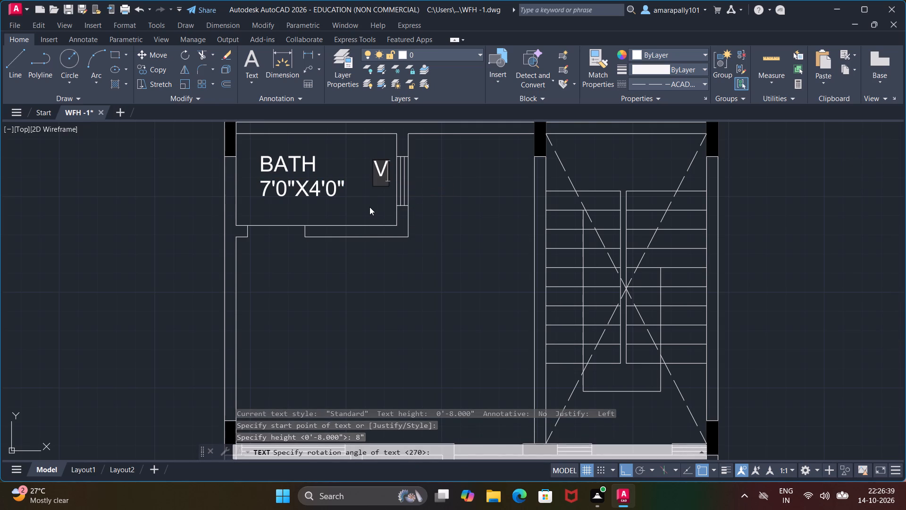
pyautogui.click(369, 207)
pyautogui.press('Escape')
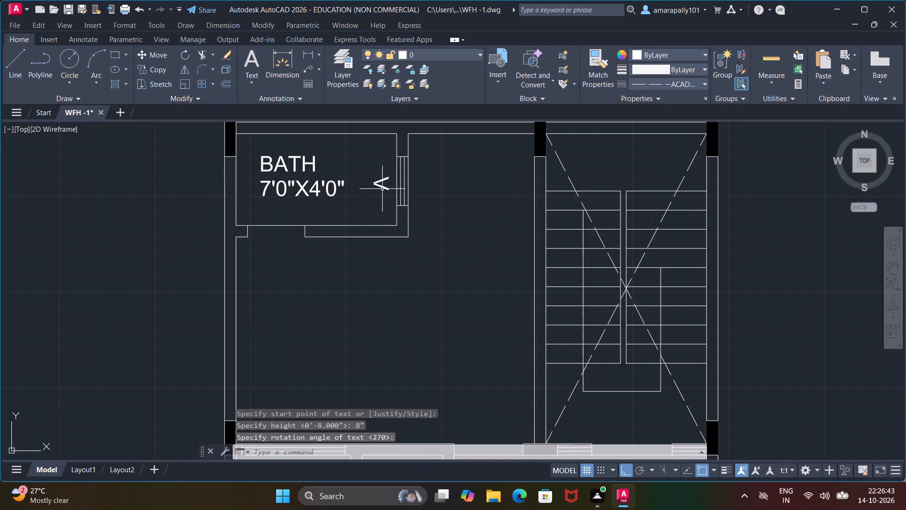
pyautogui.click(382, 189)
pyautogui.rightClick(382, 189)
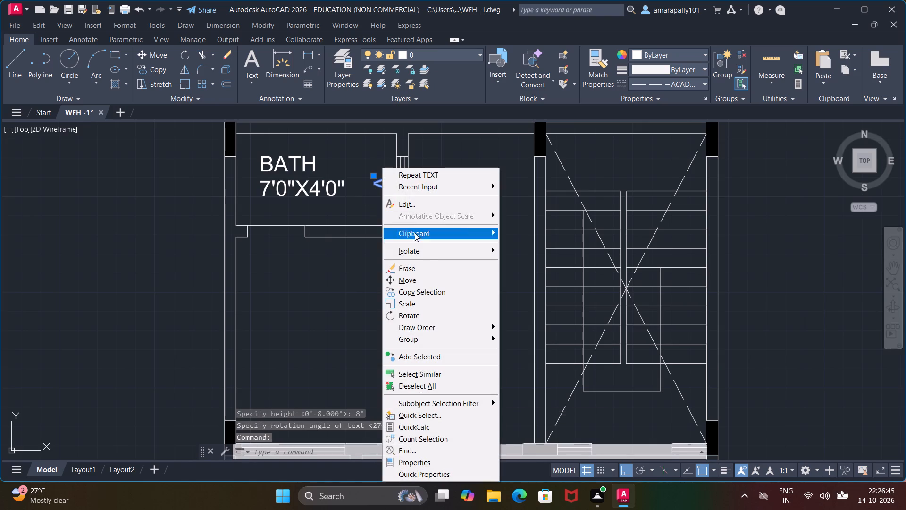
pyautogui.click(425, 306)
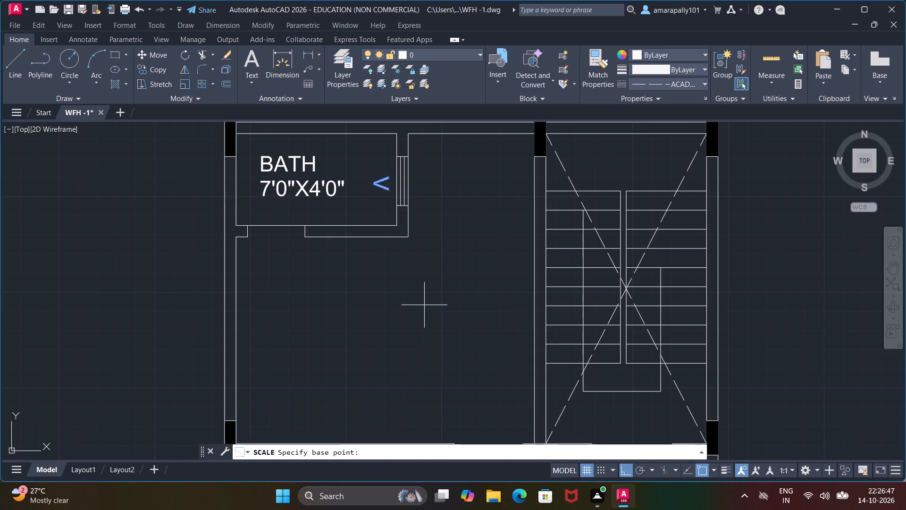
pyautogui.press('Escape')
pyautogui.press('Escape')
# Rotate the V text beside the bath's ventilator by 90° with Ortho on so it reads upright.
pyautogui.click(383, 183)
pyautogui.rightClick(411, 259)
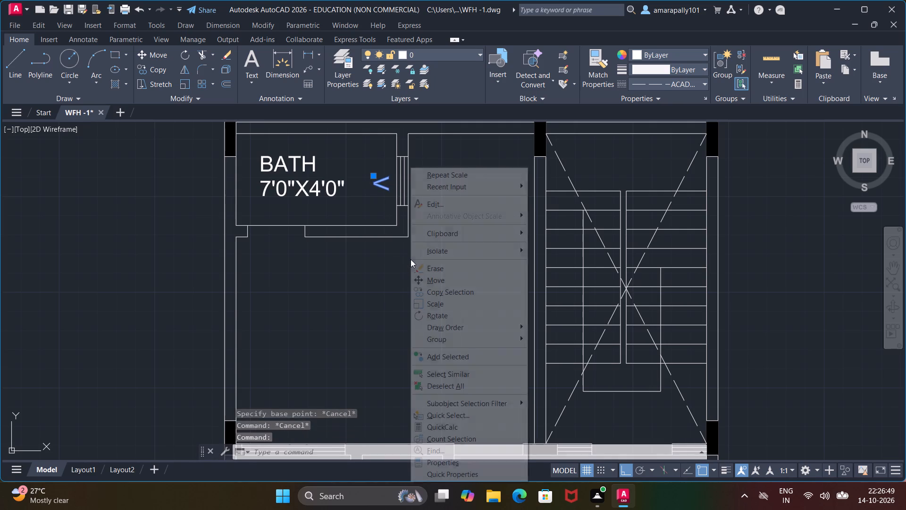
pyautogui.click(429, 312)
pyautogui.click(375, 194)
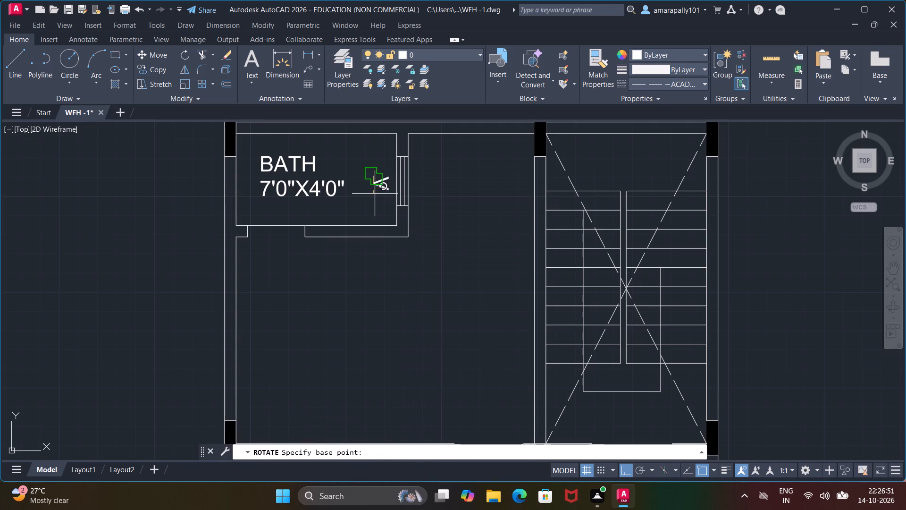
pyautogui.click(366, 154)
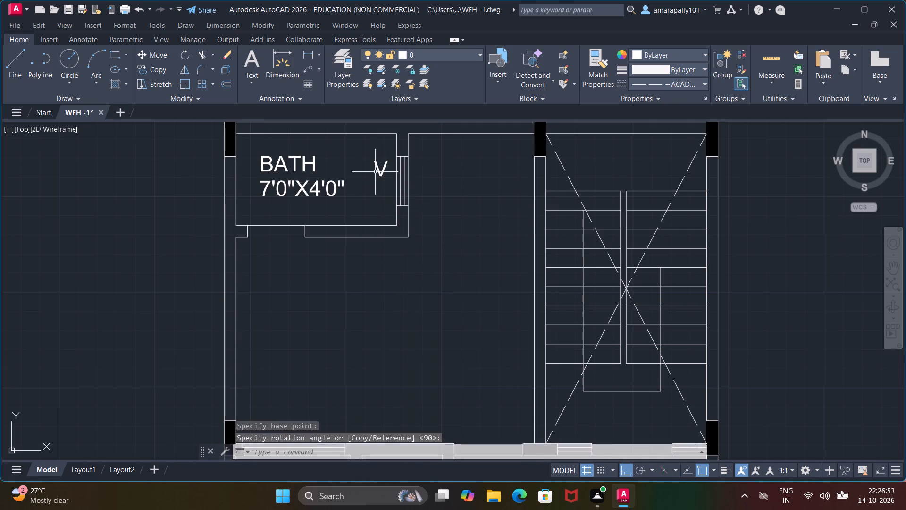
# Move the V text straight down about 7.6" with Ortho on so it sits beside the ventilator's middle.
pyautogui.click(380, 172)
pyautogui.rightClick(380, 172)
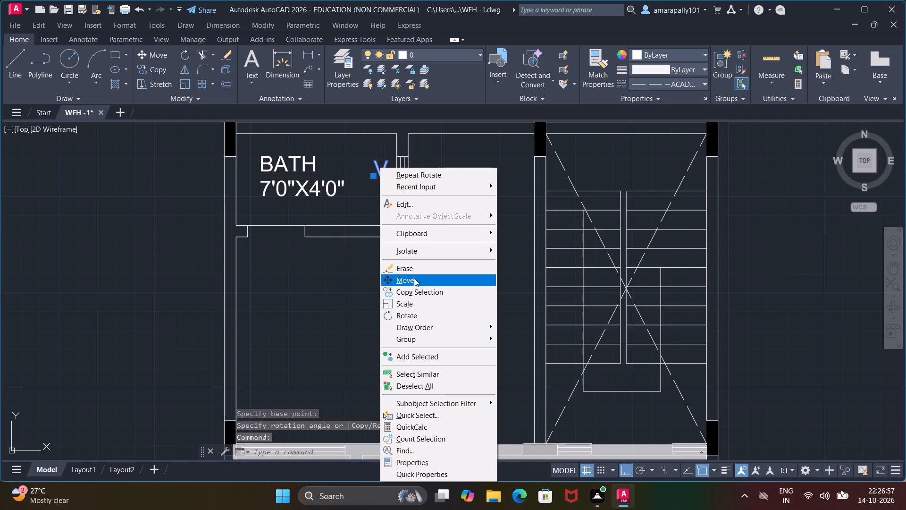
pyautogui.click(414, 278)
pyautogui.click(377, 175)
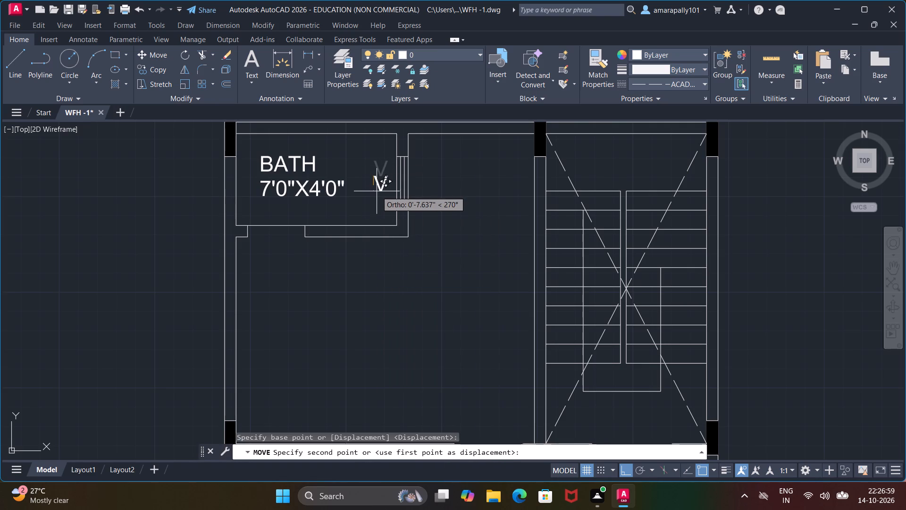
pyautogui.click(377, 191)
pyautogui.press('Escape')
pyautogui.press('Escape')
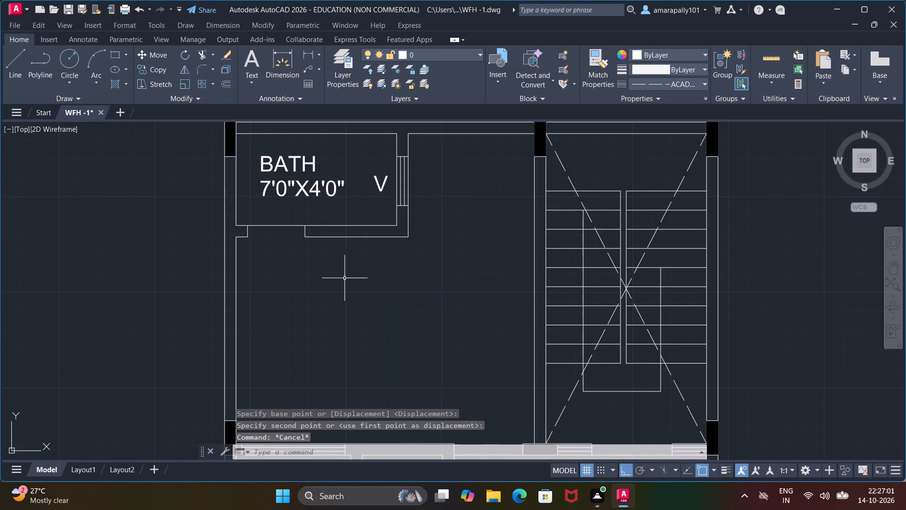
pyautogui.press('Escape')
pyautogui.press('Escape')
pyautogui.press('Escape')
pyautogui.press('Escape')
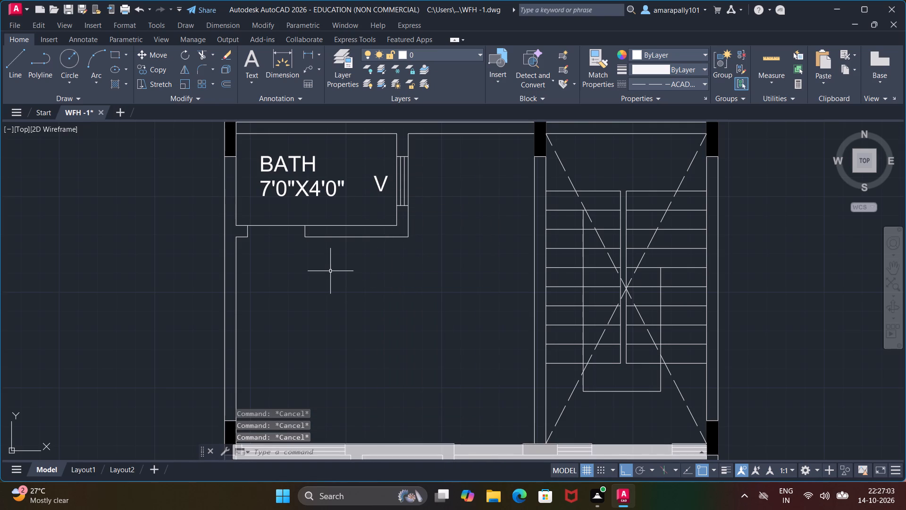
# Place single-line text D.2, 8" high at 270° rotation, just below the bath's door opening.
pyautogui.press('t')
pyautogui.press('e')
pyautogui.press('d')
pyautogui.press('BackSpace')
pyautogui.write('XT')
pyautogui.press('Return')
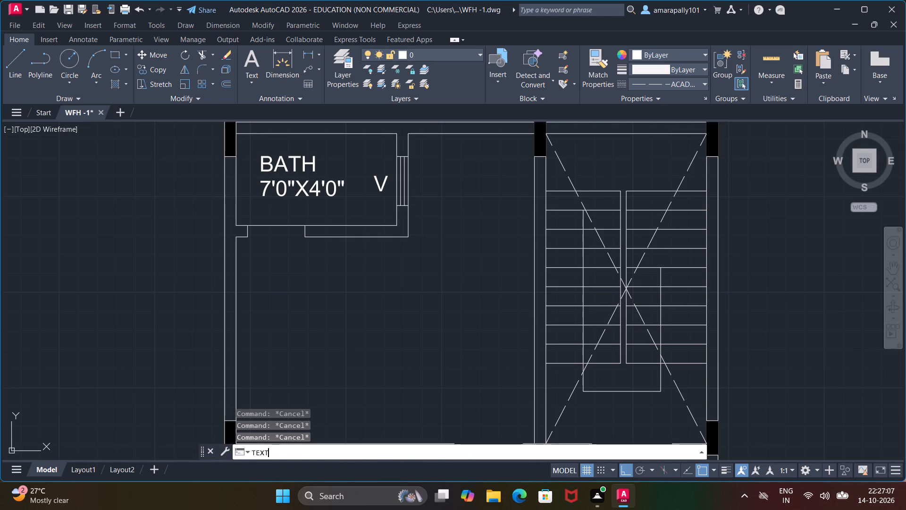
pyautogui.click(258, 240)
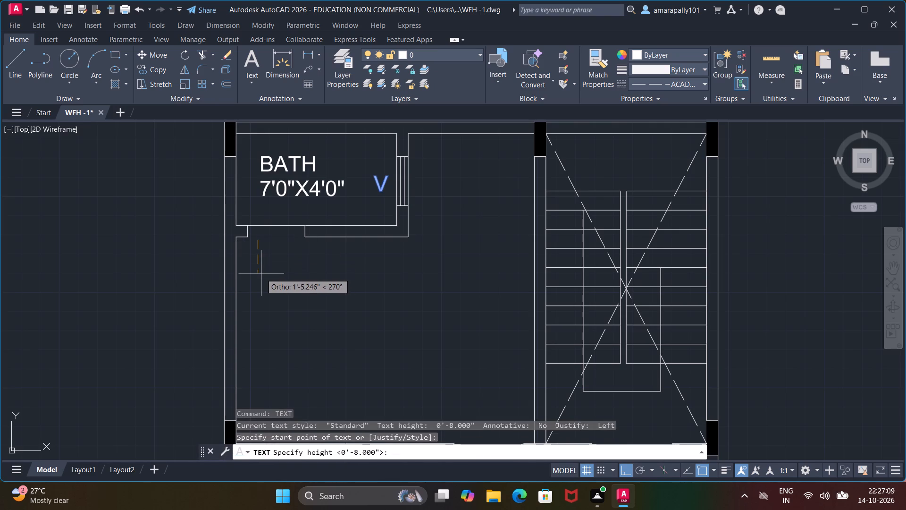
pyautogui.press('8')
pyautogui.hotkey('shift', '"')
pyautogui.press('Return')
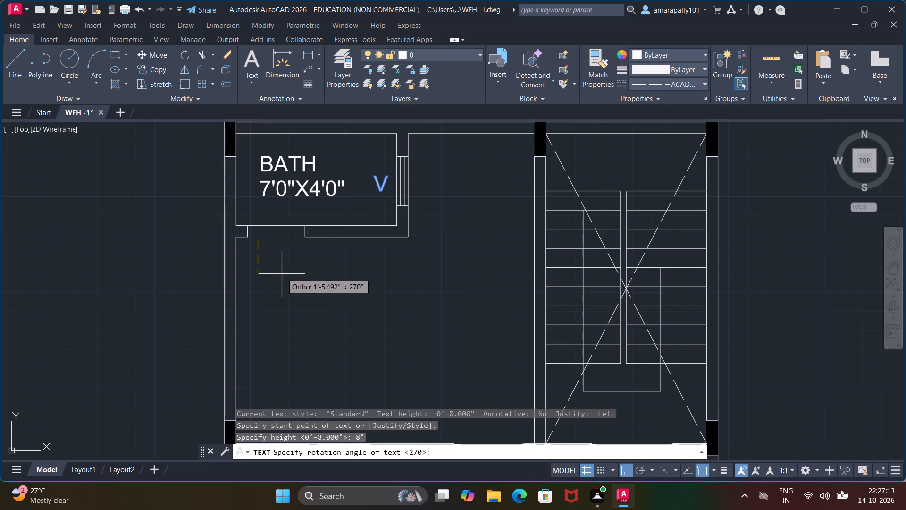
pyautogui.click(268, 265)
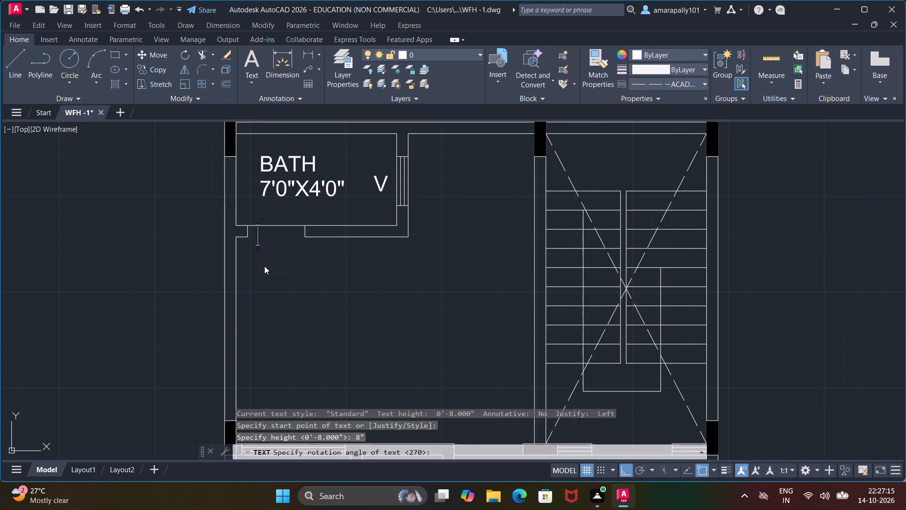
pyautogui.write('D2')
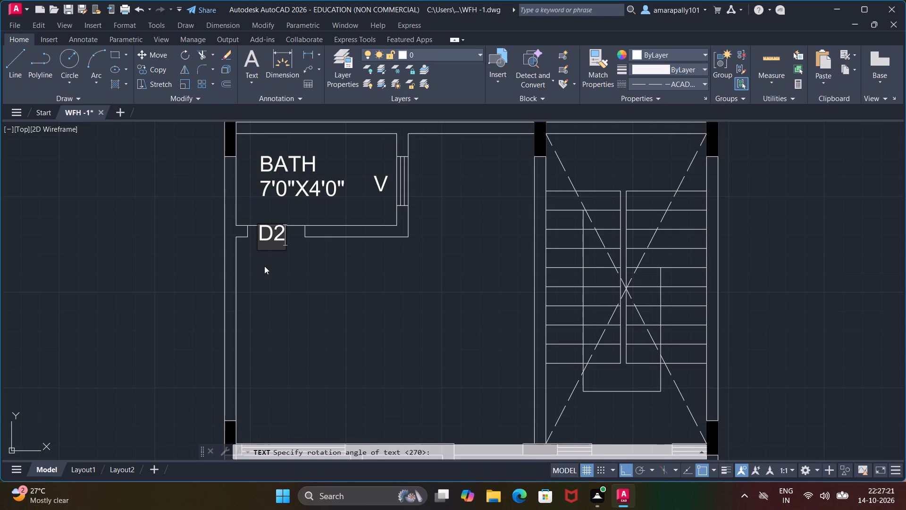
pyautogui.press('BackSpace')
pyautogui.press('.')
pyautogui.press('2')
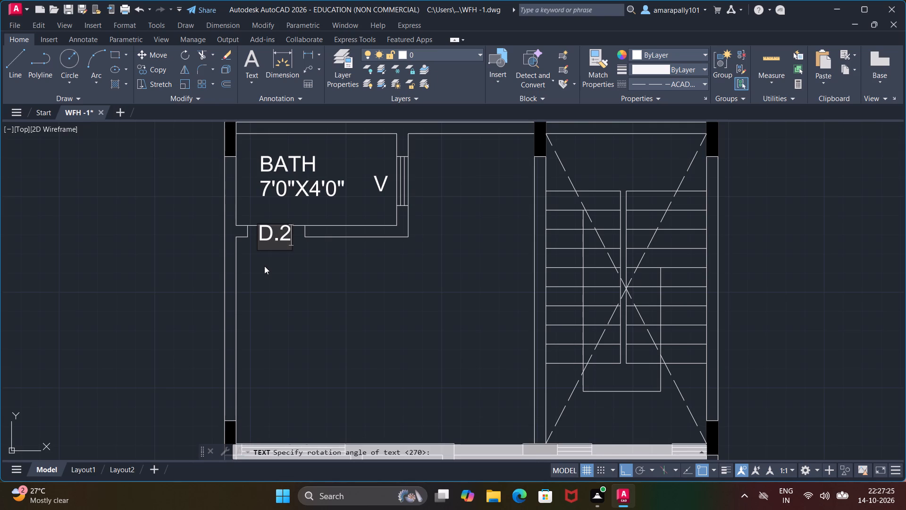
pyautogui.press('Return')
pyautogui.press('Escape')
# Rotate the D.2 text by 90° with Ortho on so it reads horizontally.
pyautogui.click(269, 245)
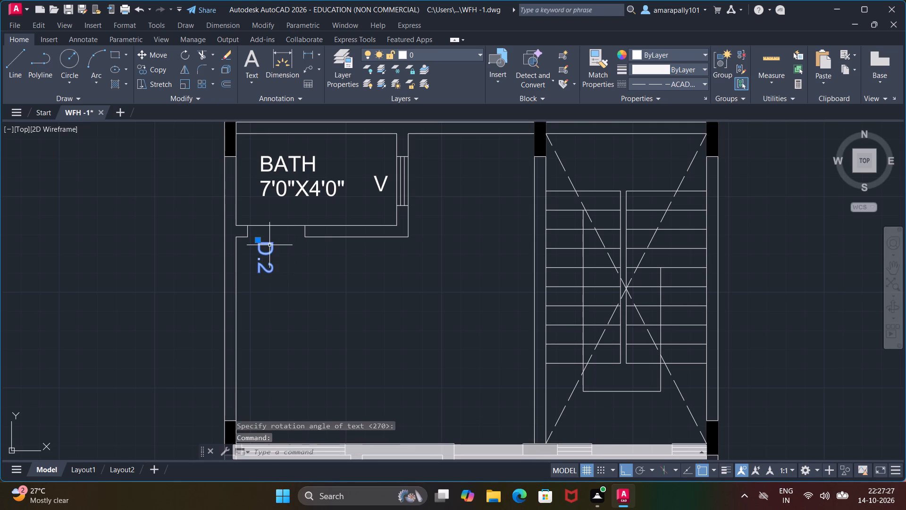
pyautogui.rightClick(269, 245)
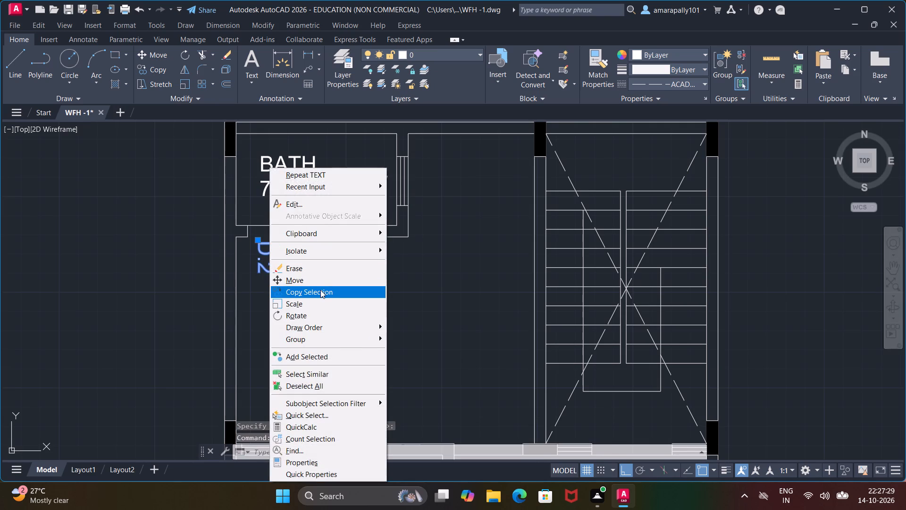
pyautogui.click(315, 312)
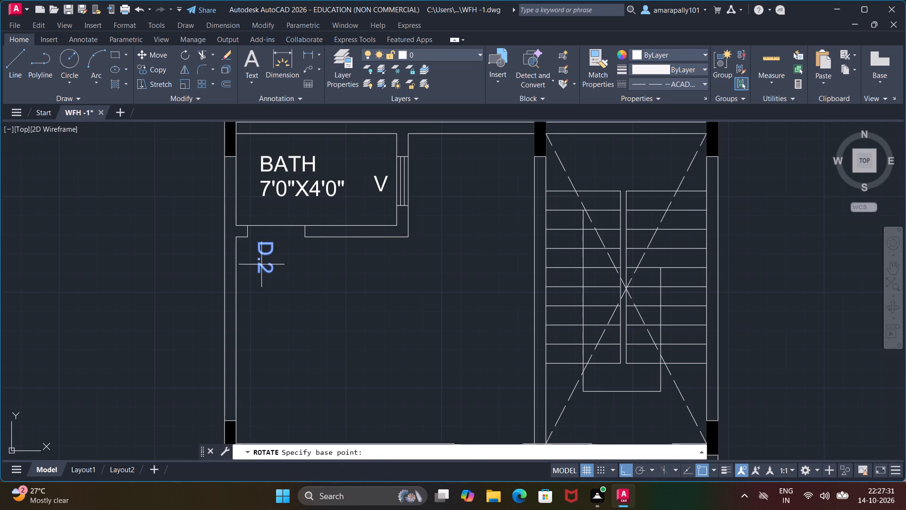
pyautogui.click(260, 264)
pyautogui.click(282, 216)
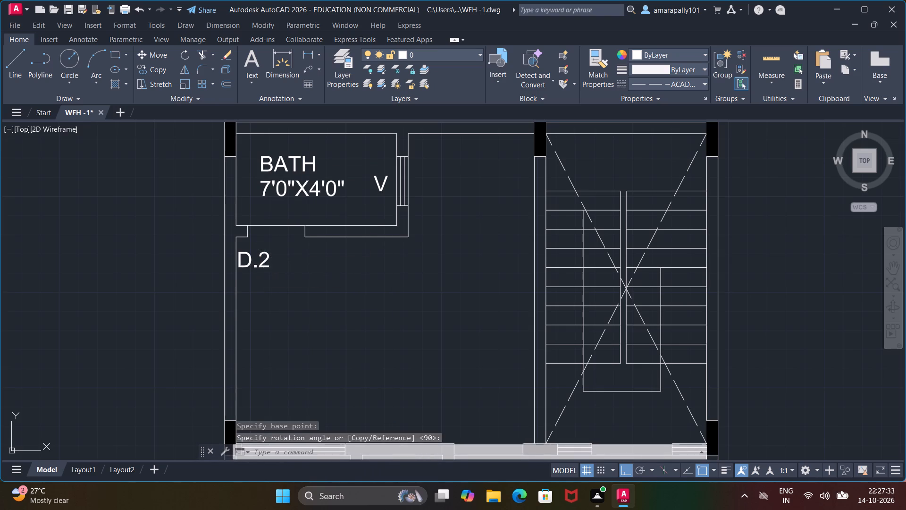
# Shift the D.2 text away from the outer wall until it sits roughly centred below the bath's door opening.
pyautogui.click(264, 267)
pyautogui.rightClick(264, 266)
pyautogui.click(285, 282)
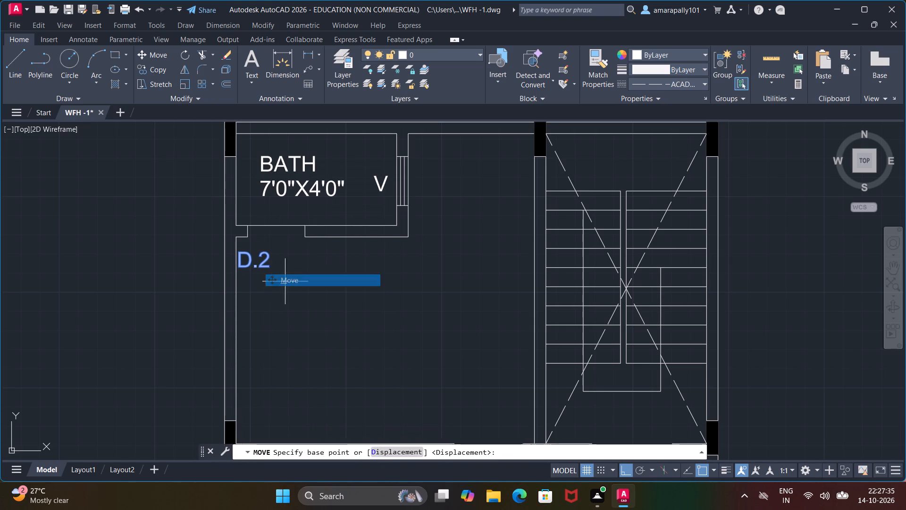
pyautogui.click(251, 269)
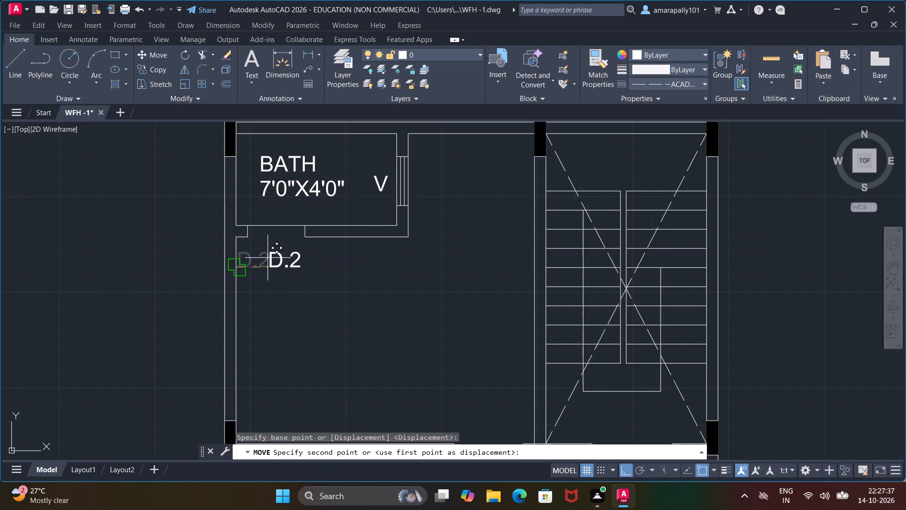
pyautogui.click(268, 258)
pyautogui.click(262, 268)
pyautogui.rightClick(294, 247)
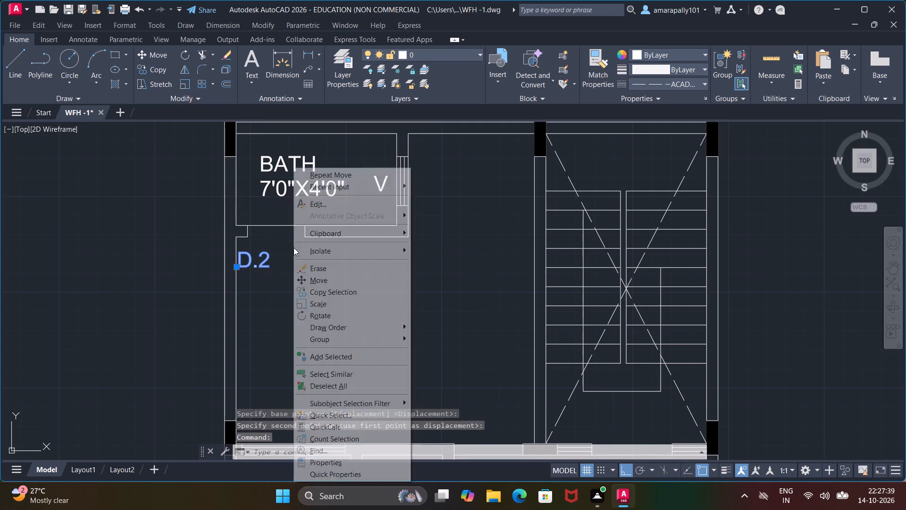
pyautogui.click(318, 275)
pyautogui.click(244, 263)
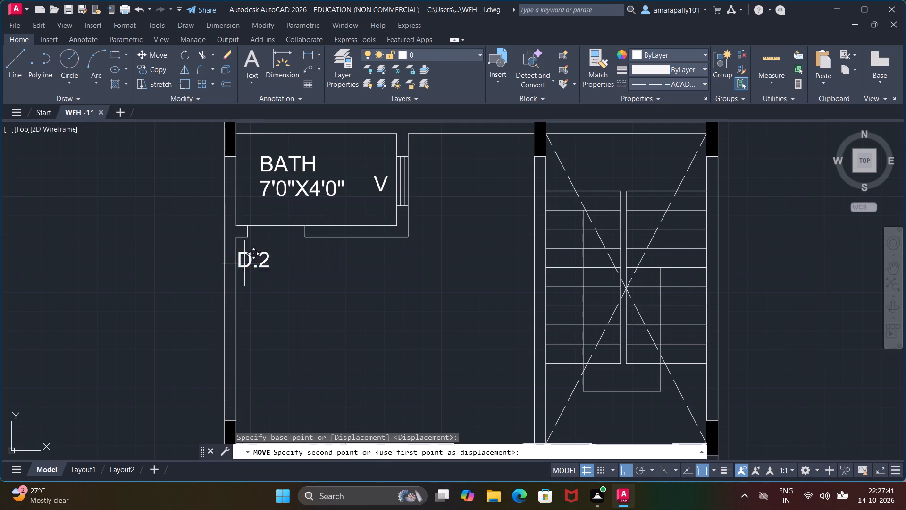
pyautogui.click(287, 260)
pyautogui.click(290, 262)
pyautogui.rightClick(288, 262)
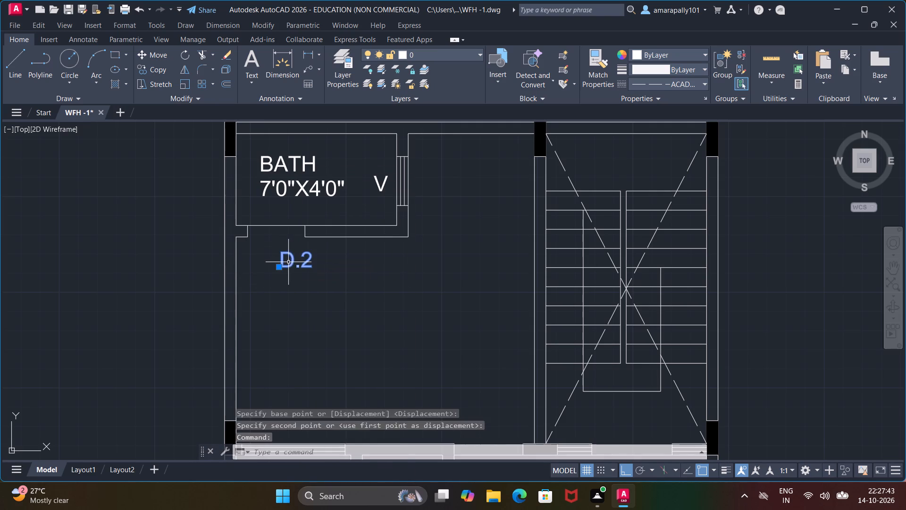
pyautogui.click(305, 281)
pyautogui.click(291, 264)
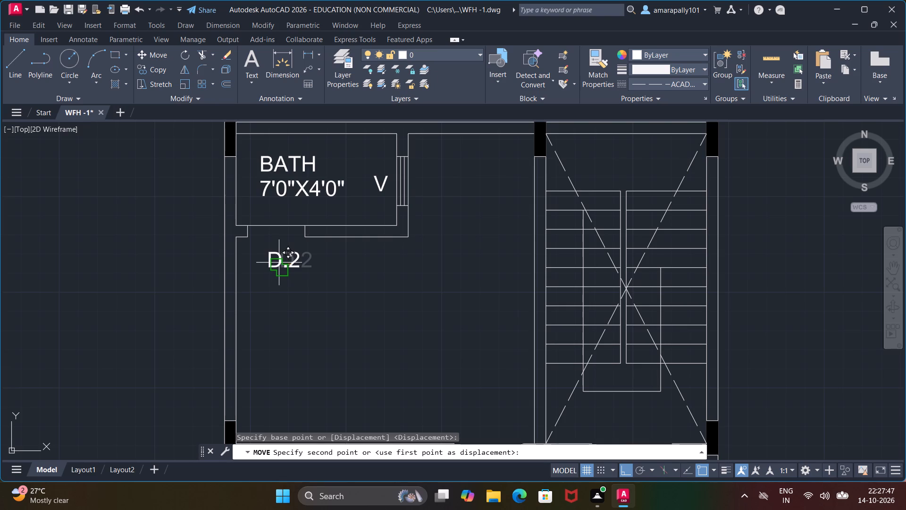
pyautogui.click(276, 263)
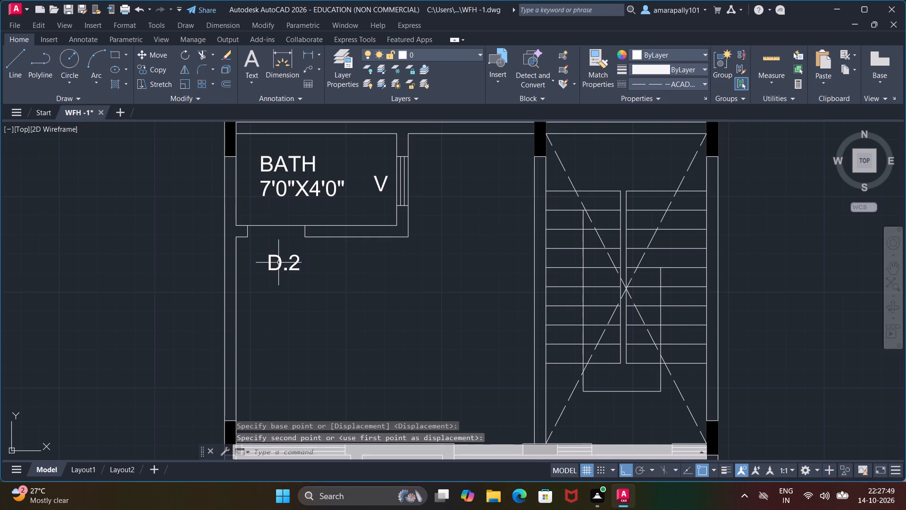
# Move the D.2 text straight up about 10" with Ortho on, close to the bath's door opening.
pyautogui.click(291, 269)
pyautogui.rightClick(284, 255)
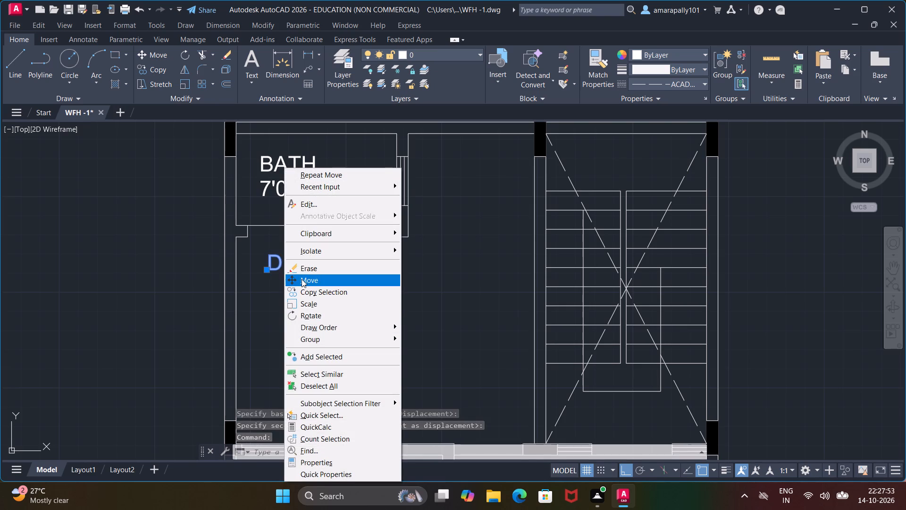
pyautogui.click(302, 279)
pyautogui.click(278, 265)
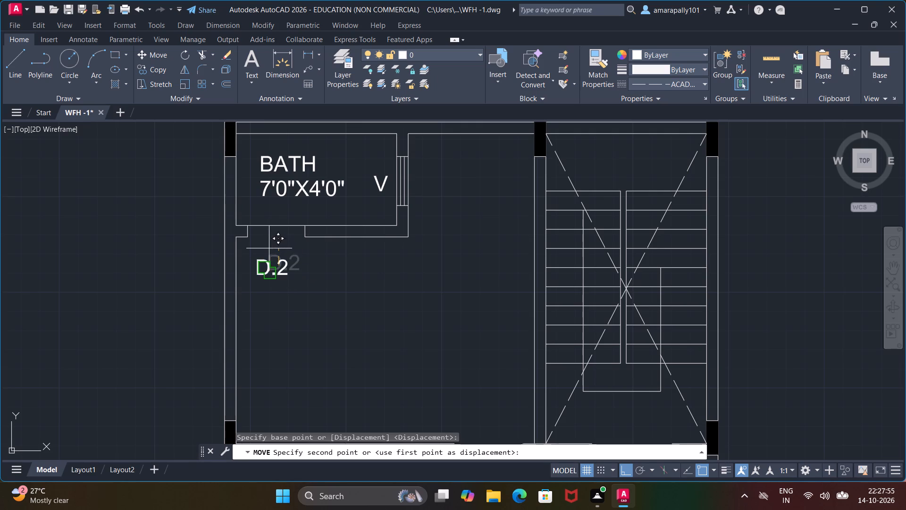
pyautogui.scroll(2, 266, 247)
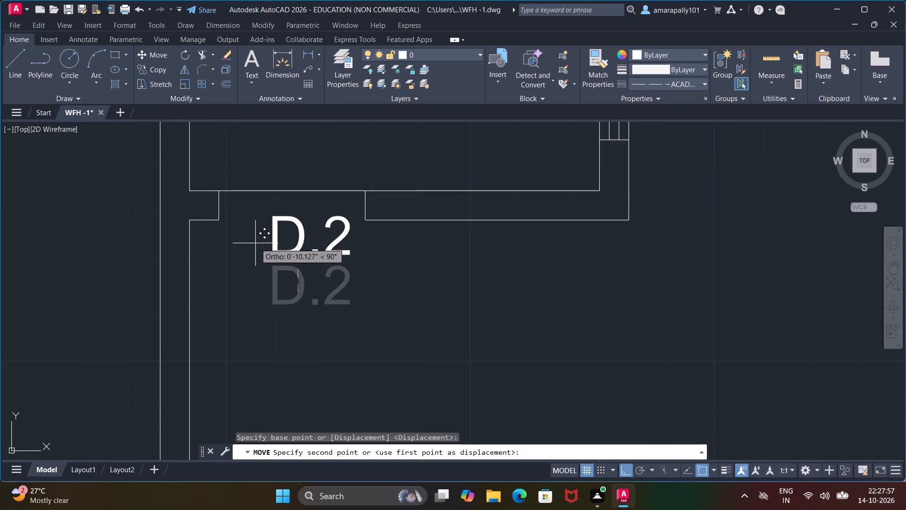
pyautogui.click(255, 243)
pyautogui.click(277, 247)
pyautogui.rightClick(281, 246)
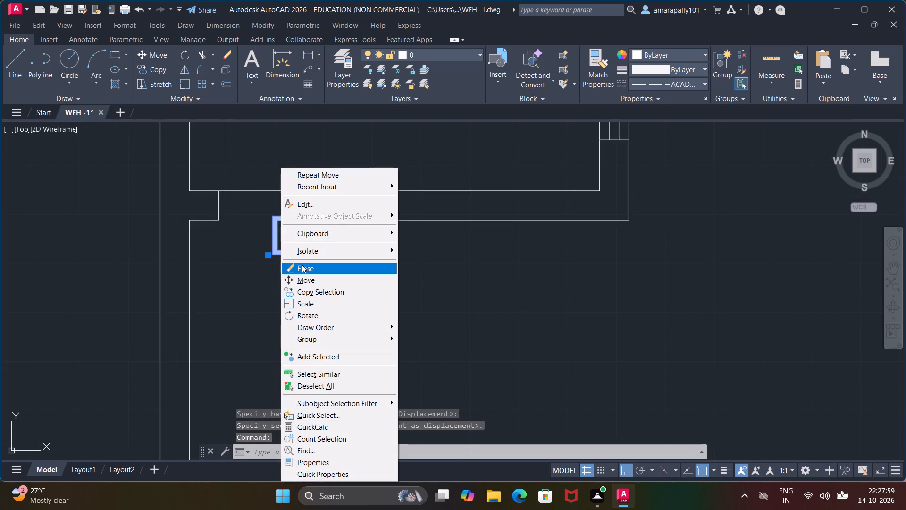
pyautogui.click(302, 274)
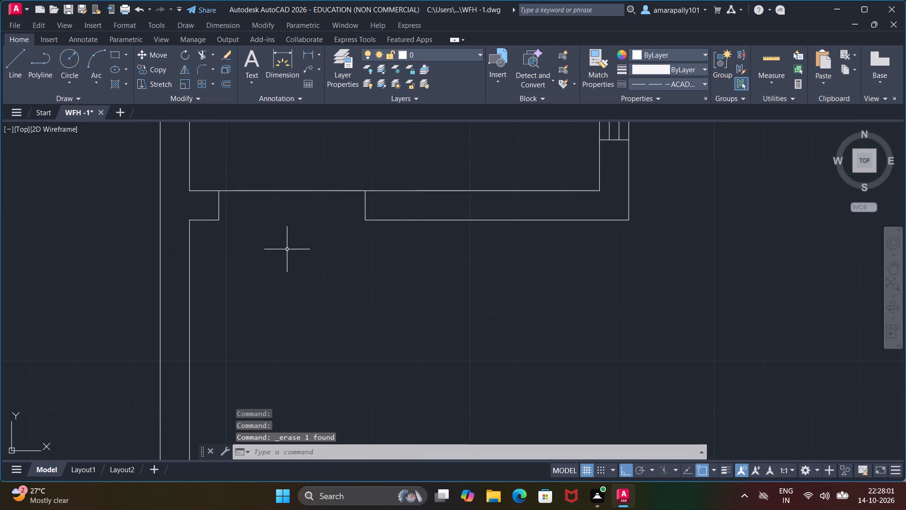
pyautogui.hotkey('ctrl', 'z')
# Move the D.2 text slightly west with Ortho on so it sits centred below the bath's door opening.
pyautogui.click(289, 248)
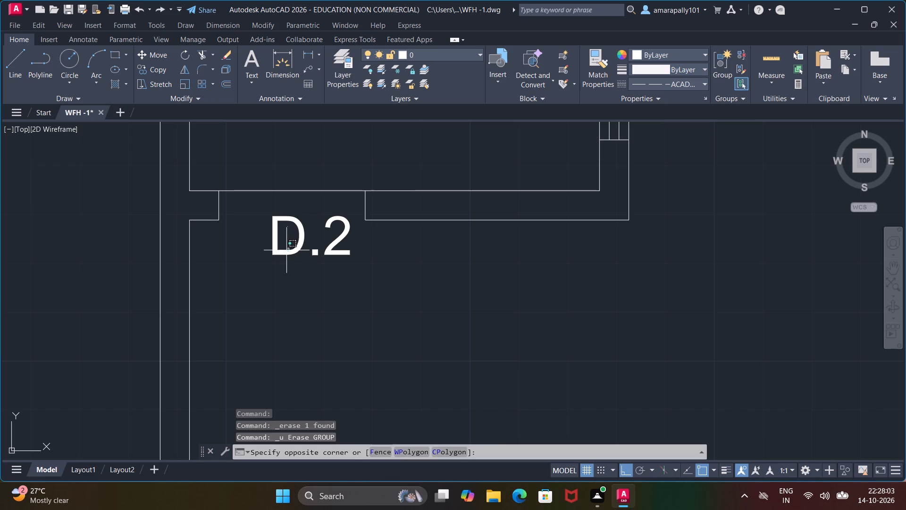
pyautogui.click(285, 253)
pyautogui.rightClick(285, 252)
pyautogui.click(314, 277)
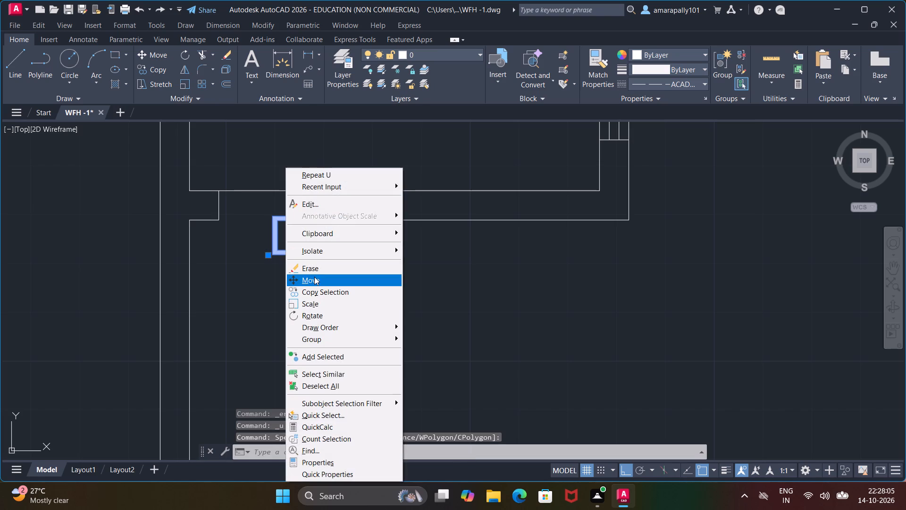
pyautogui.click(310, 250)
pyautogui.click(295, 249)
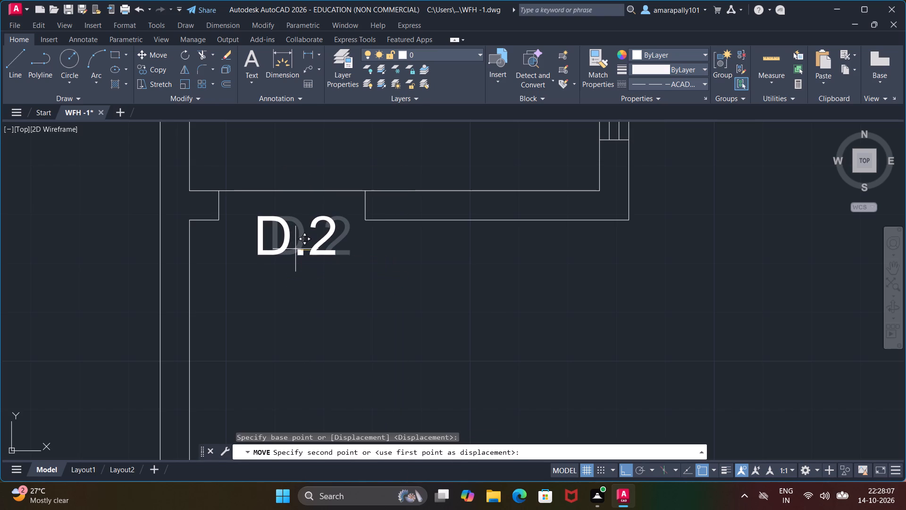
pyautogui.scroll(-1, 320, 245)
pyautogui.press('Escape')
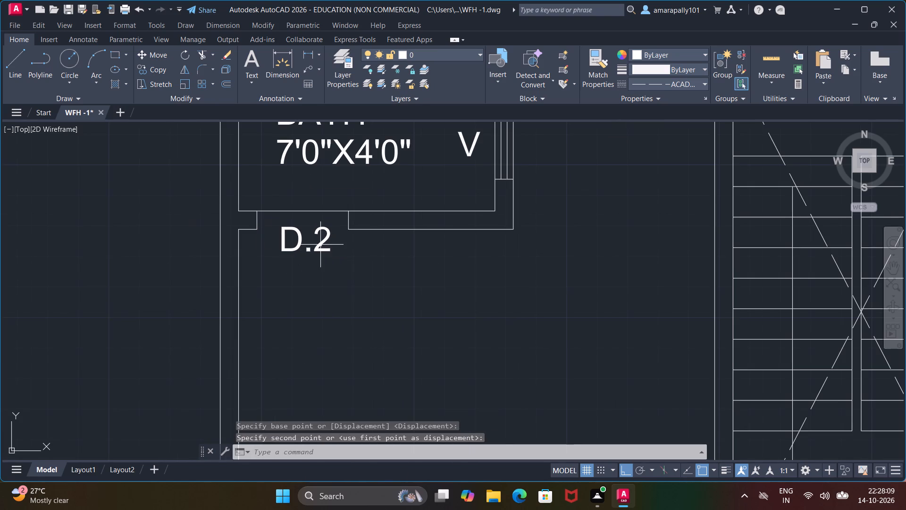
pyautogui.press('Escape')
# Move the D.2 text straight up a few inches with Ortho on so it sits in the bath's door opening.
pyautogui.click(321, 253)
pyautogui.rightClick(320, 253)
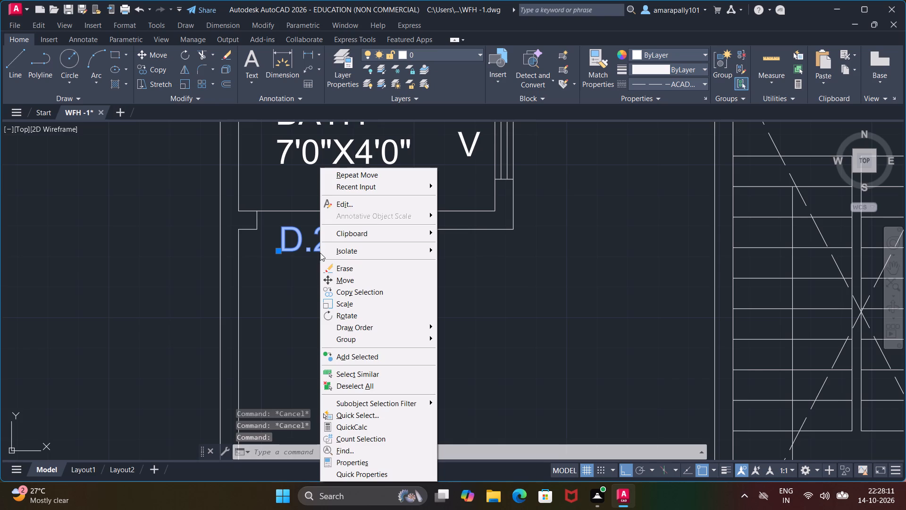
pyautogui.click(333, 283)
pyautogui.click(319, 250)
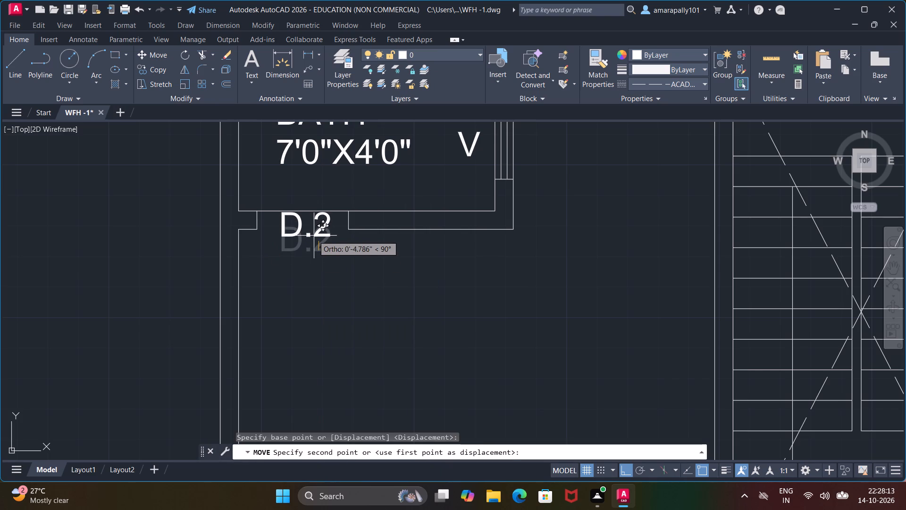
pyautogui.click(315, 239)
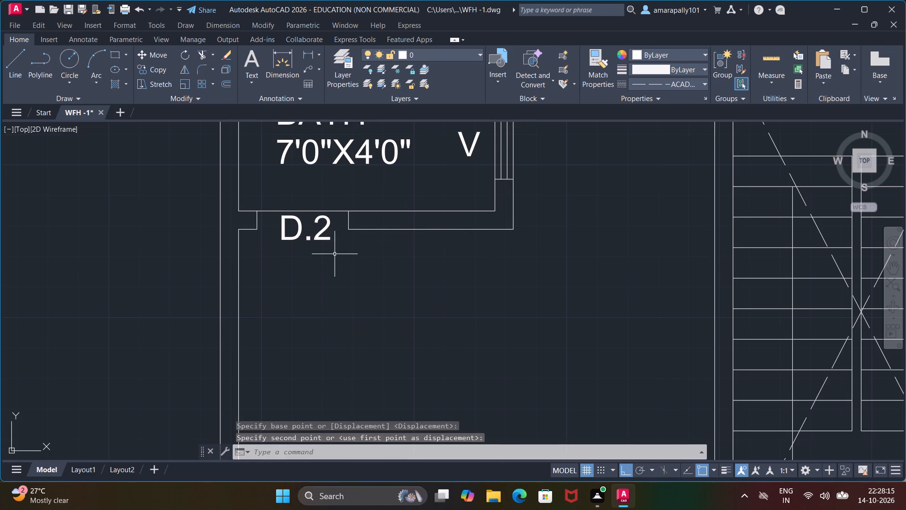
pyautogui.scroll(-1, 335, 255)
pyautogui.press('Escape')
pyautogui.press('Escape')
pyautogui.scroll(-2, 335, 255)
pyautogui.press('Escape')
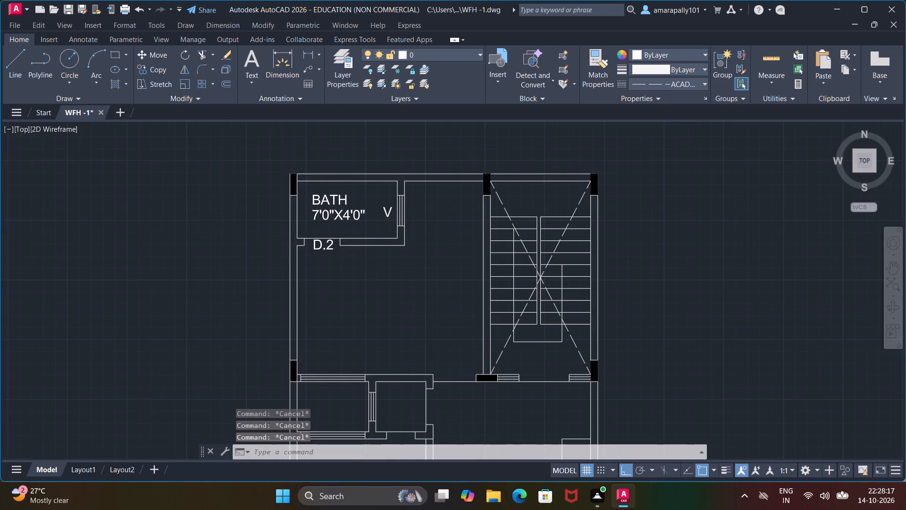
# Copy the two-line U.G.W. TANK 7'0"X14'6"X4'0" label about 54' with Ortho on, beside the 1st to 3rd floor plan's staircase.
pyautogui.scroll(1, 406, 262)
pyautogui.scroll(-2, 408, 296)
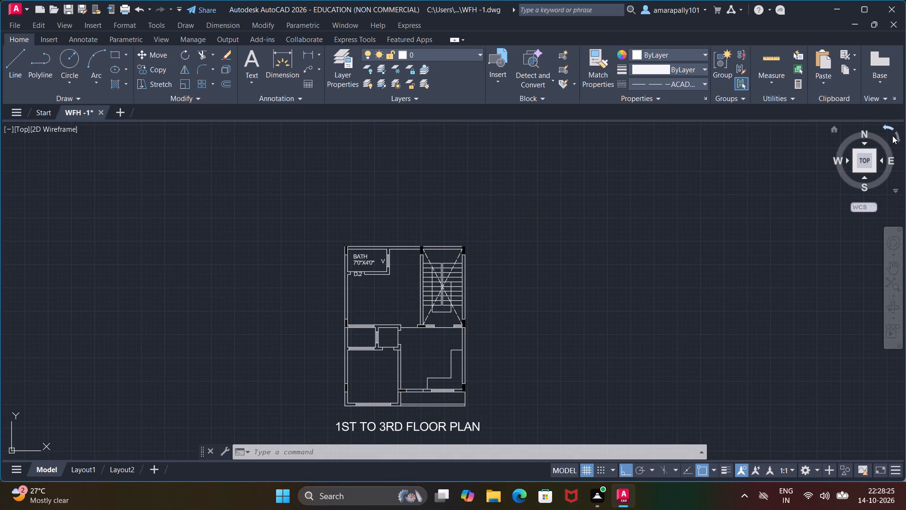
pyautogui.click(900, 137)
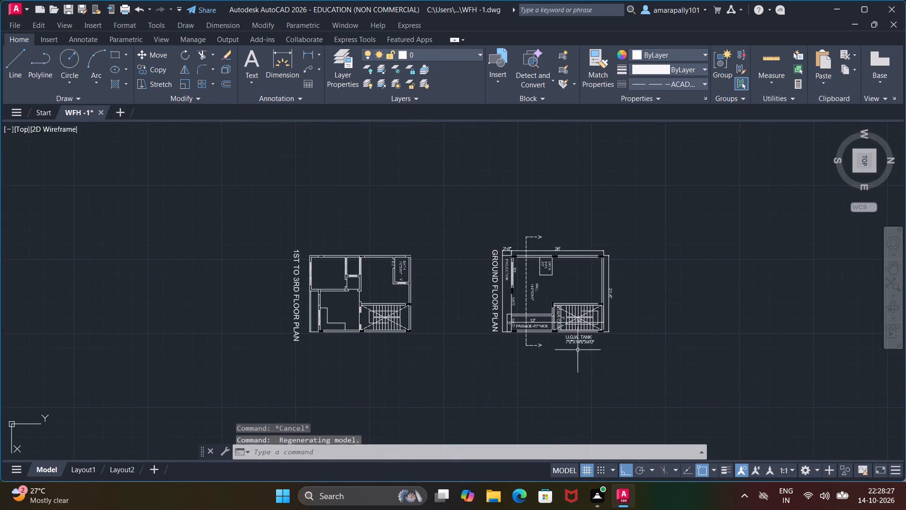
pyautogui.scroll(2, 569, 357)
pyautogui.click(593, 318)
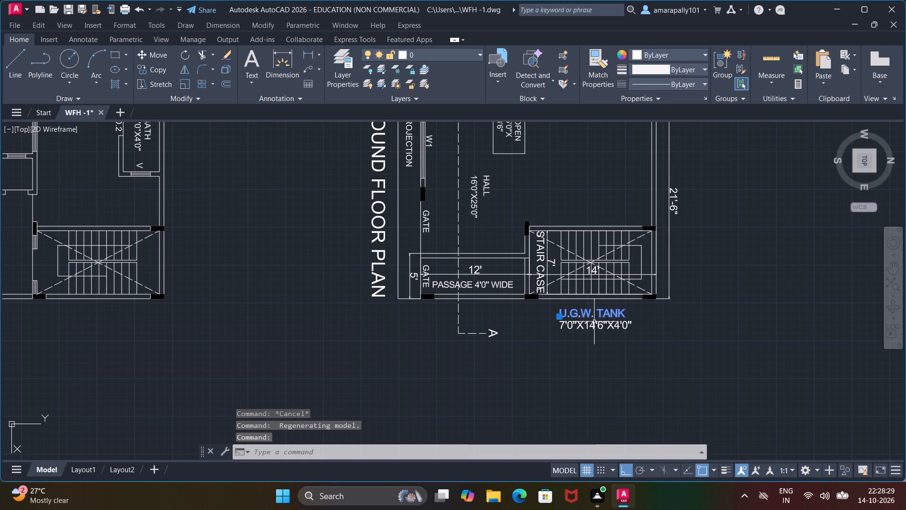
pyautogui.click(595, 328)
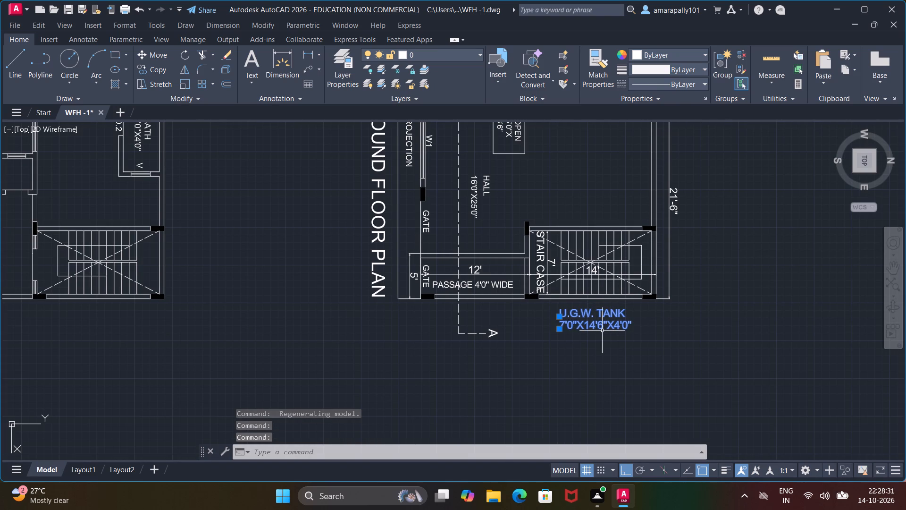
pyautogui.rightClick(602, 331)
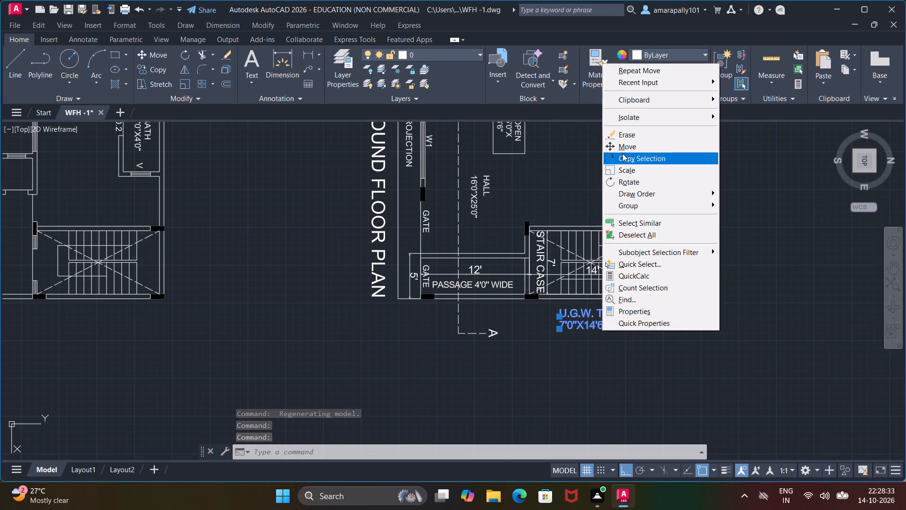
pyautogui.click(622, 153)
pyautogui.click(558, 322)
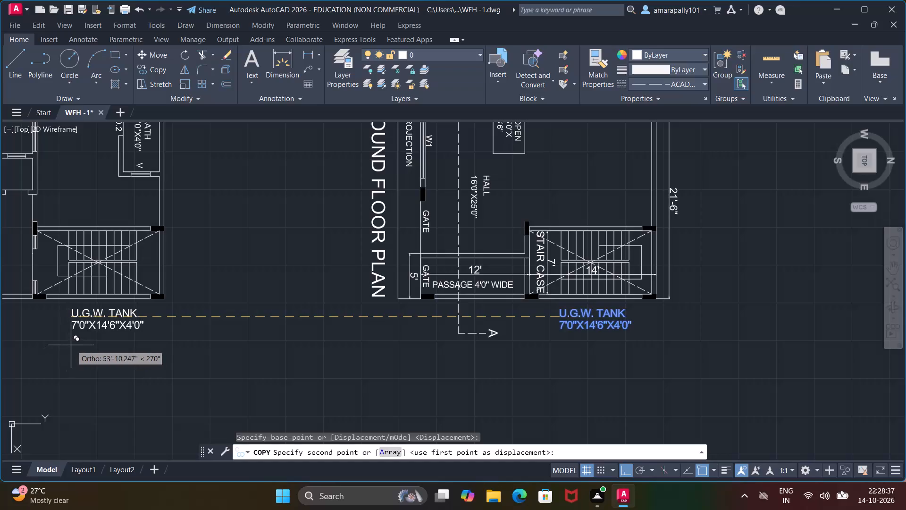
pyautogui.click(67, 344)
pyautogui.scroll(-2, 92, 348)
pyautogui.moveTo(92, 348); pyautogui.dragTo(323, 318, button='middle')
pyautogui.press('Escape')
pyautogui.press('Escape')
pyautogui.press('Escape')
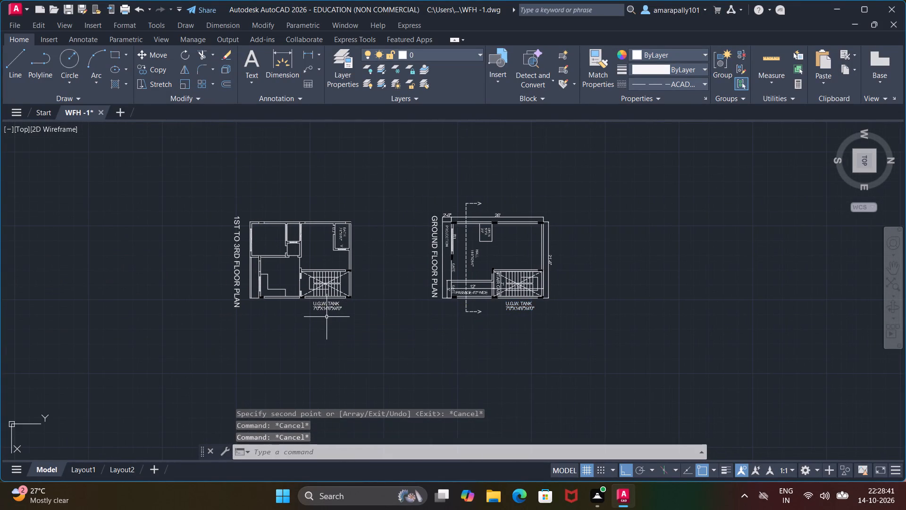
# With north back at the top of the view, place single-line text ROOM, 10" high at 270° rotation, in the room below the bath.
pyautogui.click(890, 129)
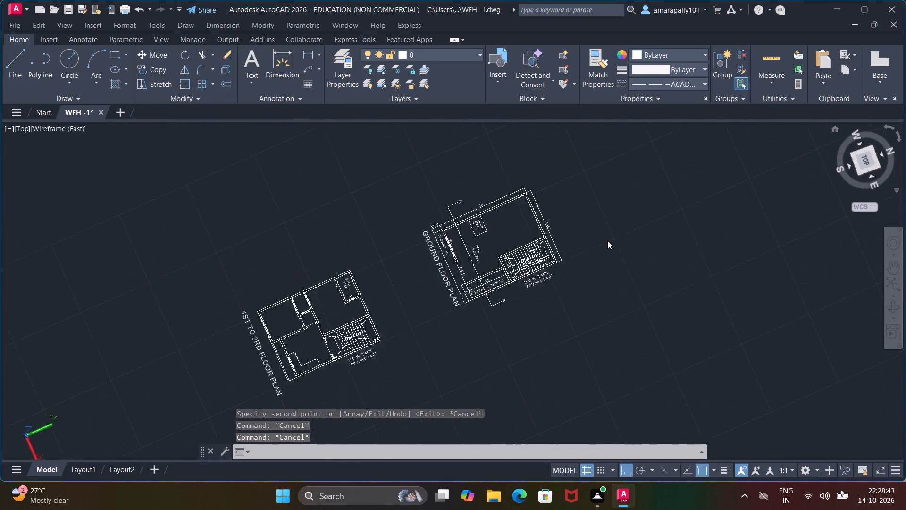
pyautogui.moveTo(466, 278); pyautogui.dragTo(450, 204, button='middle')
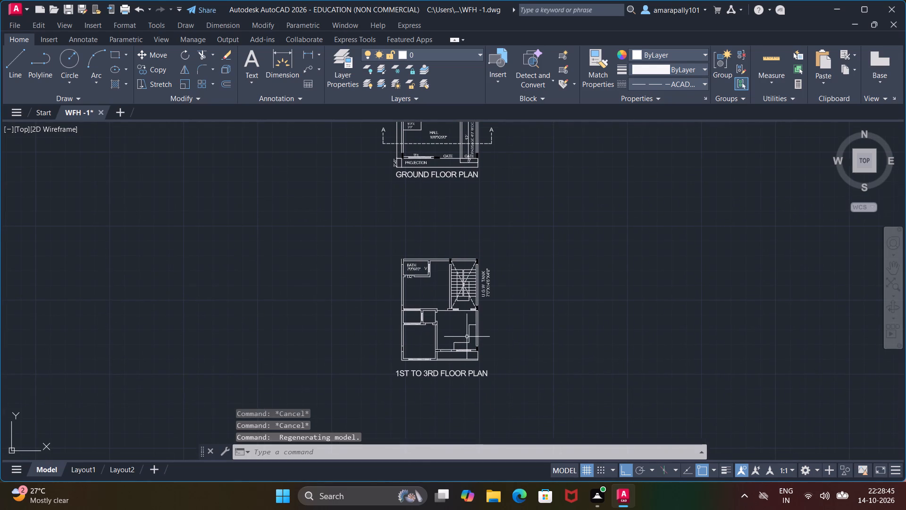
pyautogui.scroll(3, 438, 308)
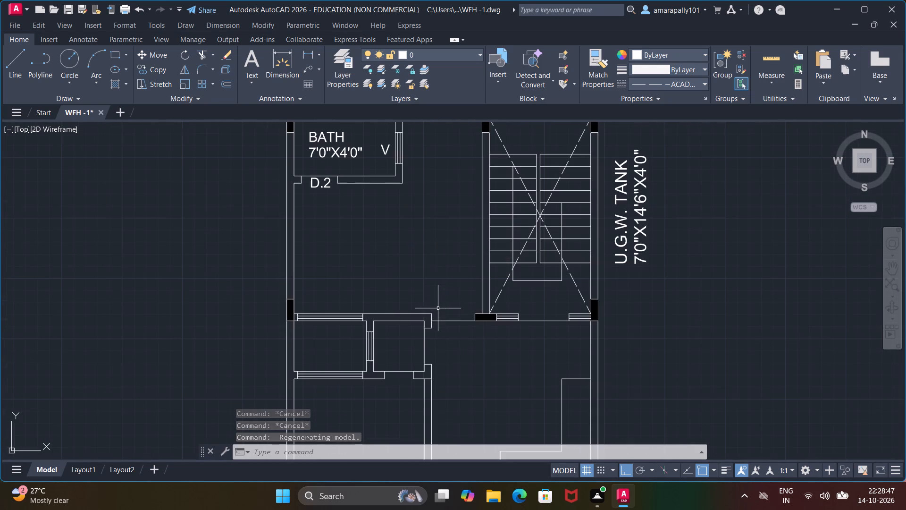
pyautogui.write('TEXT')
pyautogui.press('Return')
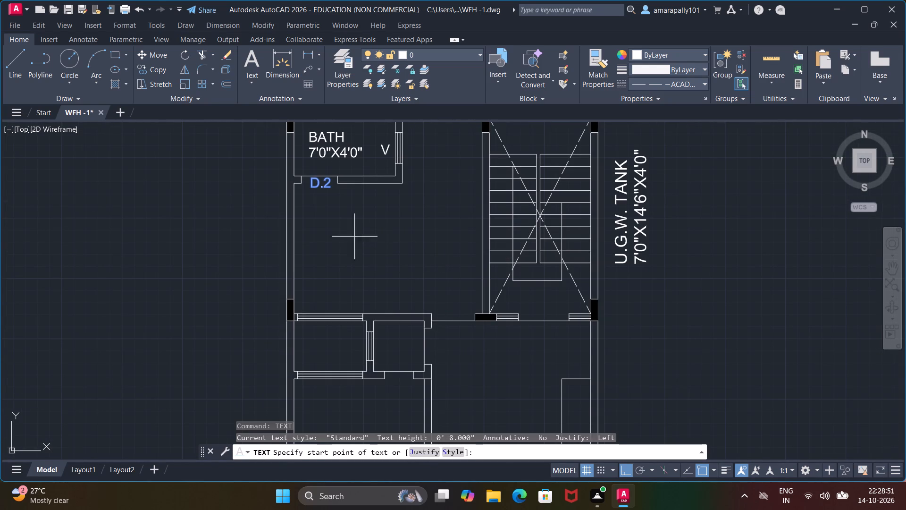
pyautogui.click(337, 231)
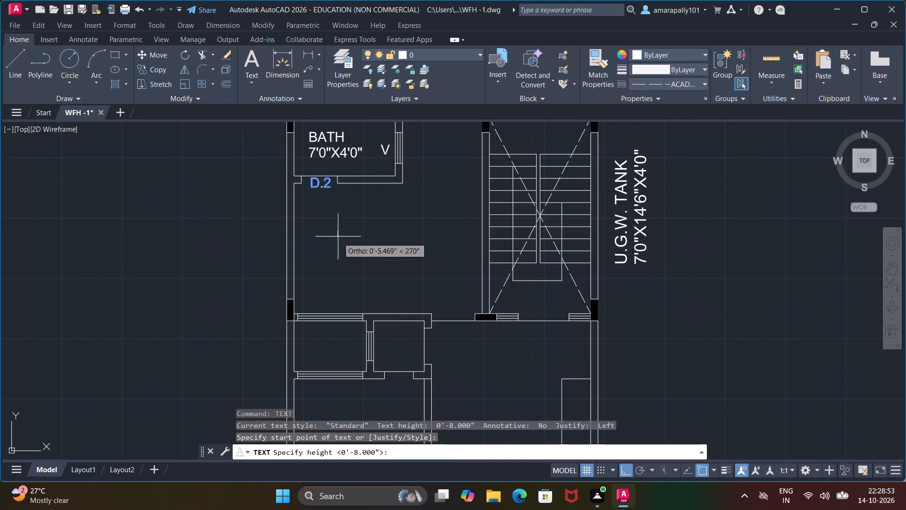
pyautogui.write('10')
pyautogui.hotkey('shift', '"')
pyautogui.press('Return')
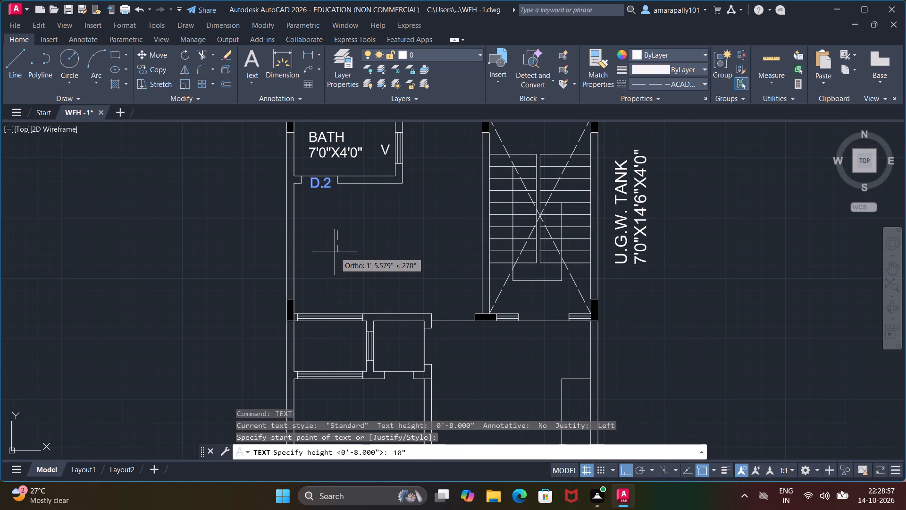
pyautogui.click(335, 252)
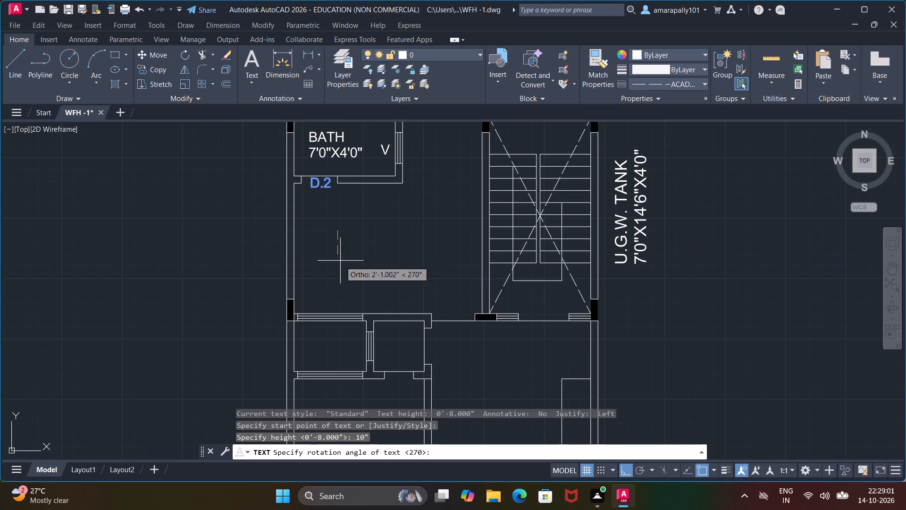
pyautogui.click(340, 259)
pyautogui.press('r')
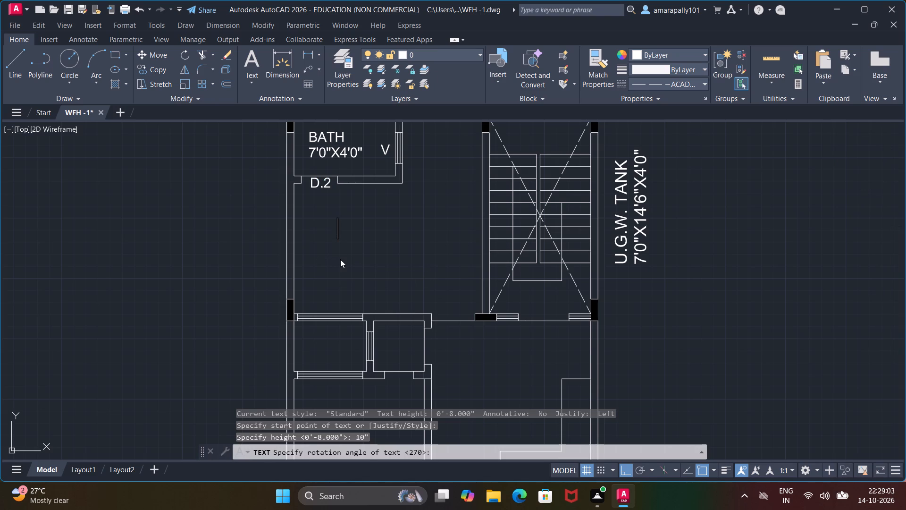
pyautogui.write('OO')
pyautogui.press('m')
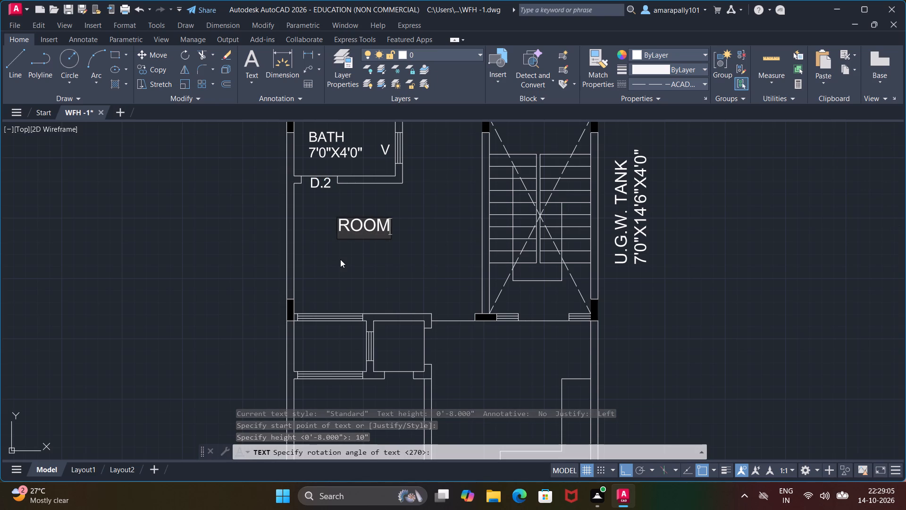
pyautogui.press('Return')
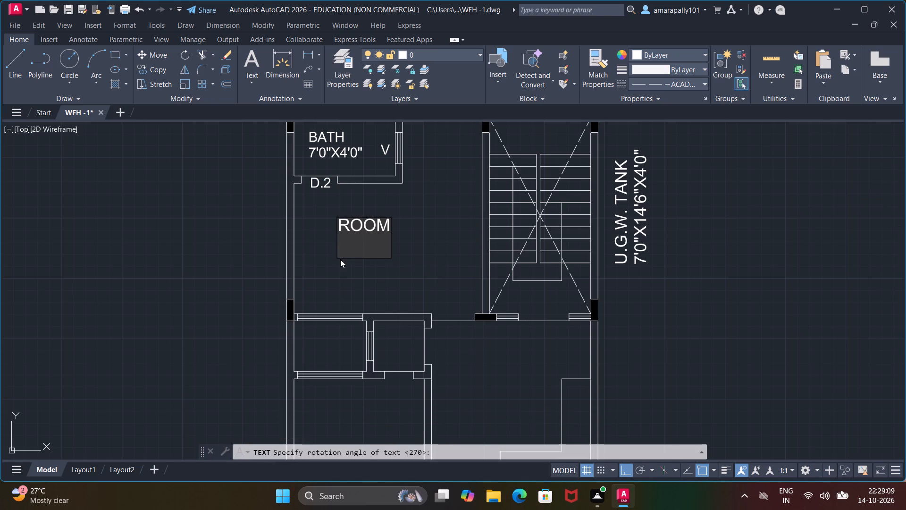
# Add the size 13'0"X10'0" as the second line of the ROOM text.
pyautogui.write('13')
pyautogui.press('-')
pyautogui.press('x')
pyautogui.press('0')
pyautogui.hotkey('shift', '"')
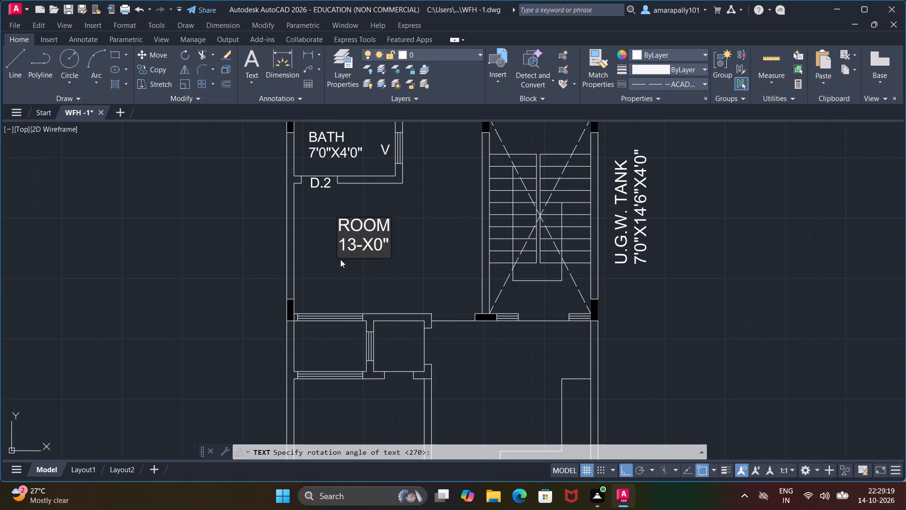
pyautogui.press('BackSpace')
pyautogui.press('BackSpace')
pyautogui.press('BackSpace')
pyautogui.press('BackSpace')
pyautogui.press('0')
pyautogui.hotkey('shift', '"')
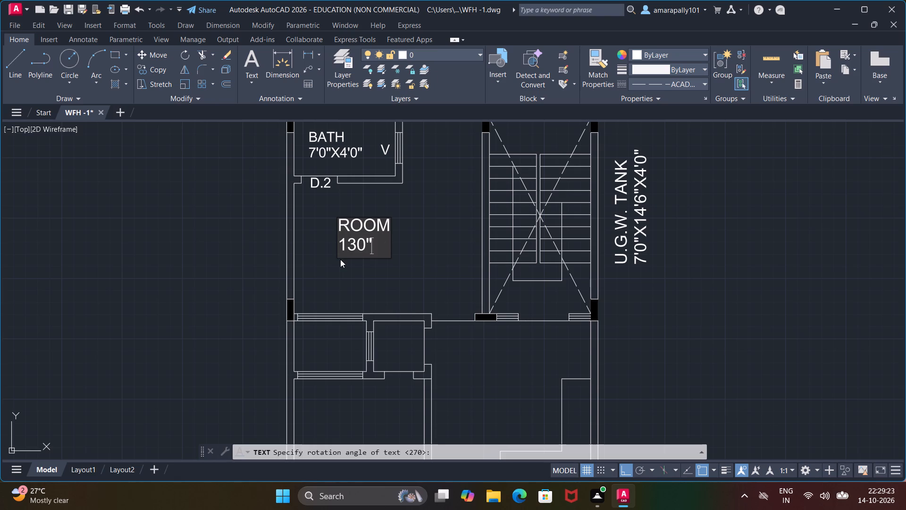
pyautogui.press('BackSpace')
pyautogui.press('BackSpace')
pyautogui.press("'")
pyautogui.press('0')
pyautogui.hotkey('shift', '"')
pyautogui.press('x')
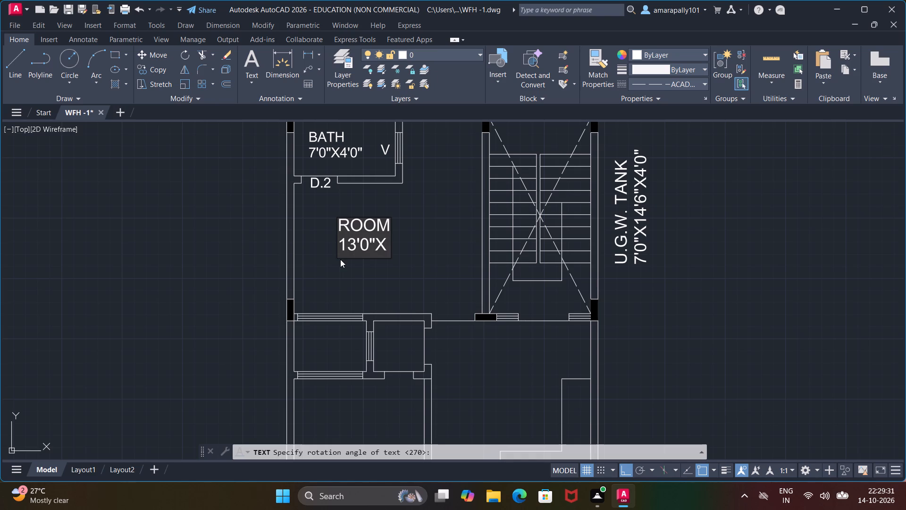
pyautogui.write('10')
pyautogui.press("'")
pyautogui.write('0"')
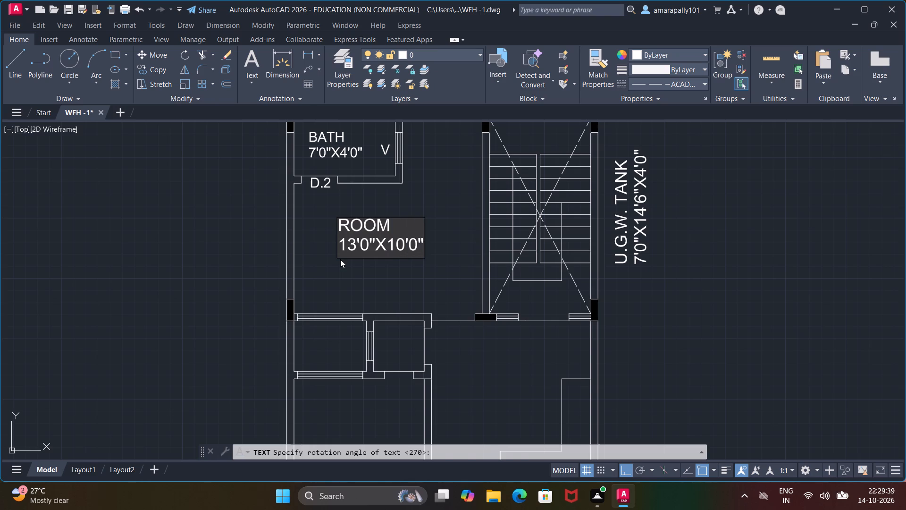
pyautogui.scroll(-2, 340, 259)
pyautogui.scroll(1, 340, 259)
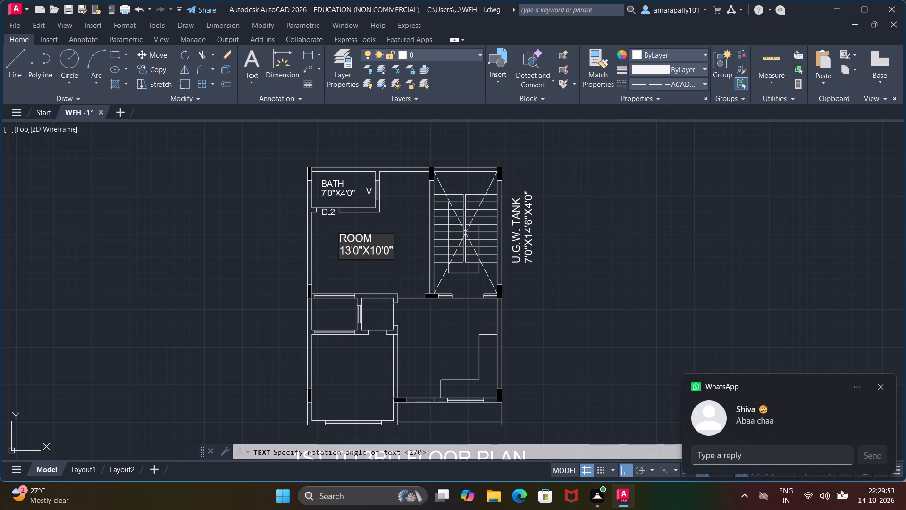
pyautogui.press('Escape')
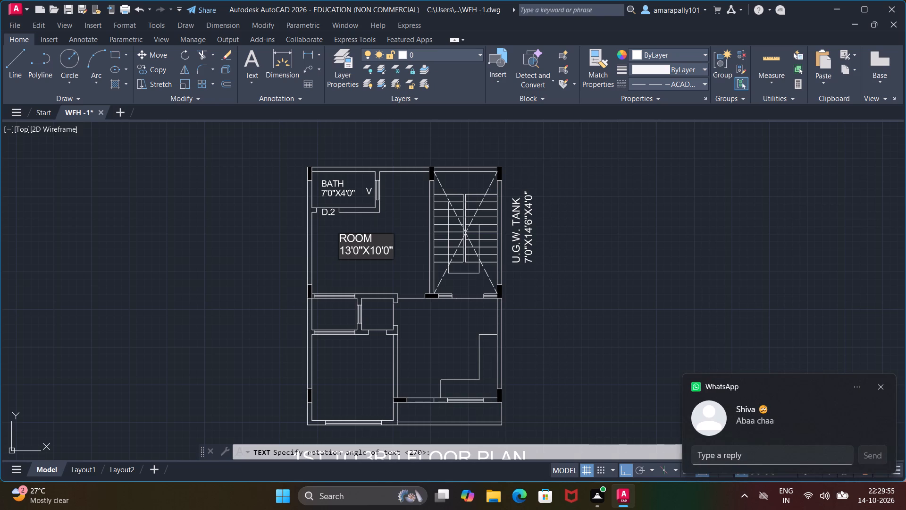
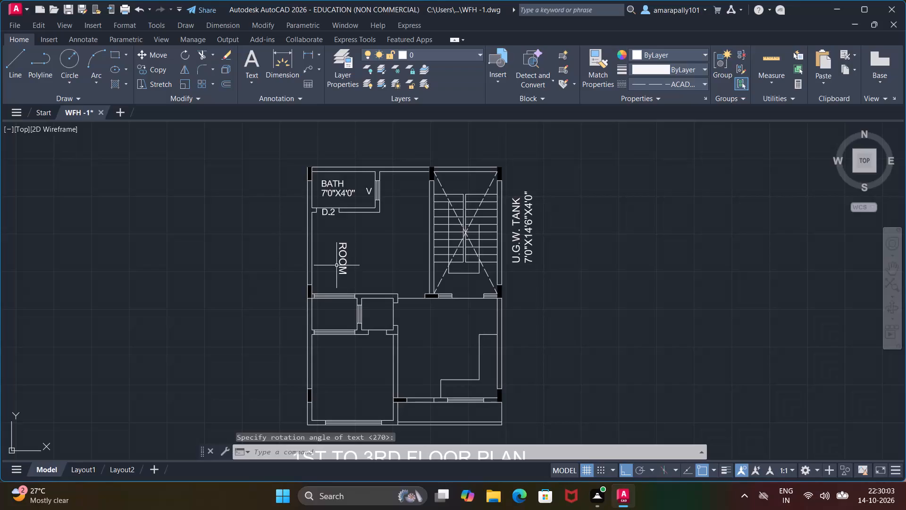
# Undo the vertical ROOM label placed in the space below the bath.
pyautogui.hotkey('ctrl', 'z')
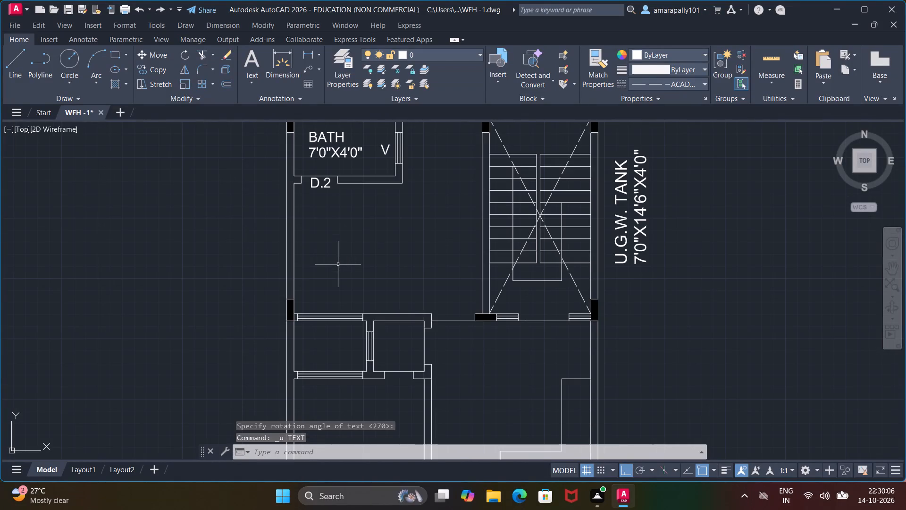
pyautogui.press('Escape')
pyautogui.press('Escape')
pyautogui.press('Escape')
pyautogui.press('Escape')
pyautogui.press('Escape')
pyautogui.press('Escape')
pyautogui.press('Escape')
pyautogui.press('Escape')
pyautogui.press('Escape')
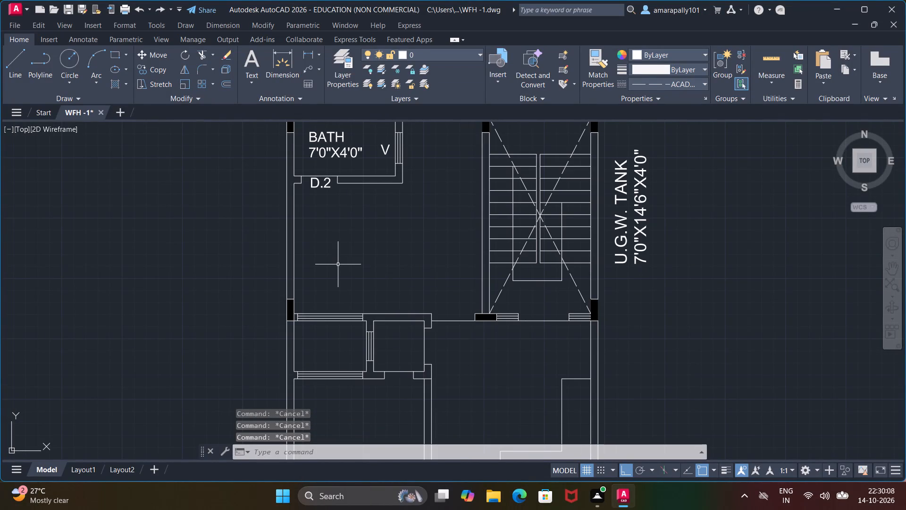
# Add single-line text below door label D.2 reading ROOM and 13'0"X10'0" on two lines, with 8" height and 270° rotation.
pyautogui.write('TEXT')
pyautogui.press('Return')
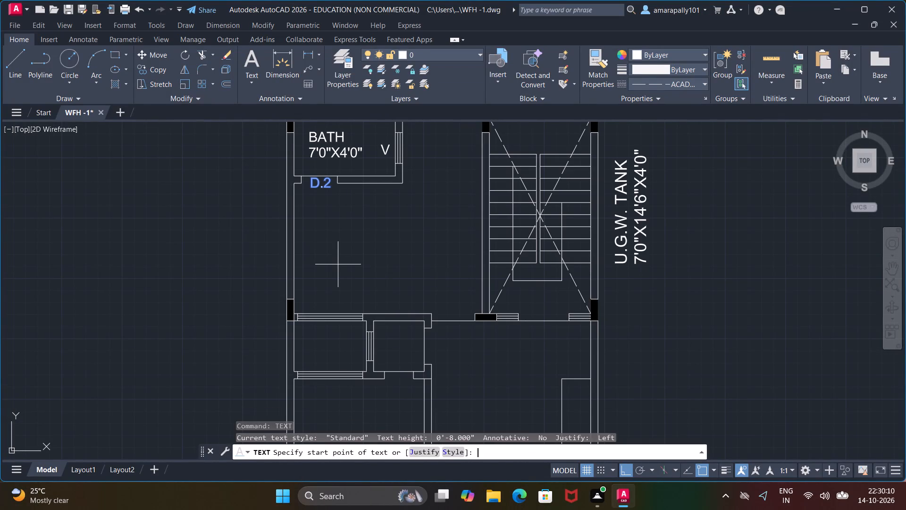
pyautogui.click(350, 221)
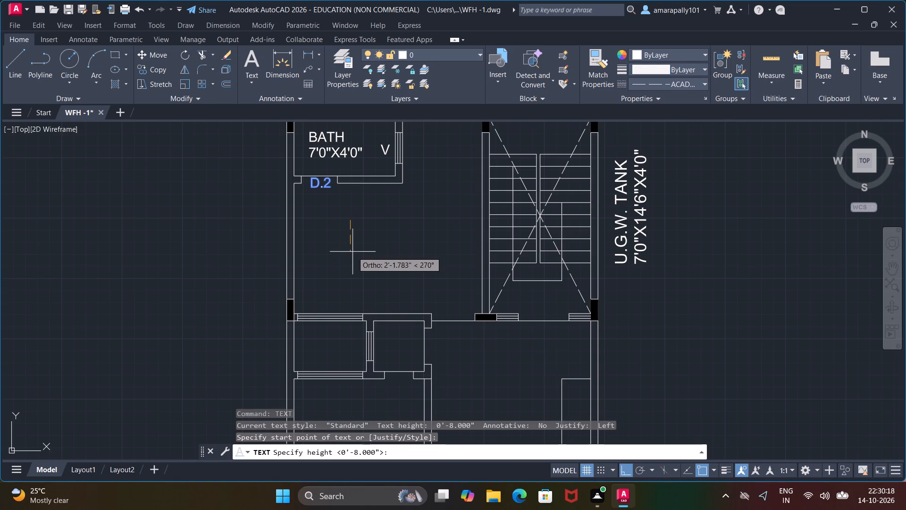
pyautogui.write('8"')
pyautogui.press('Return')
pyautogui.click(352, 252)
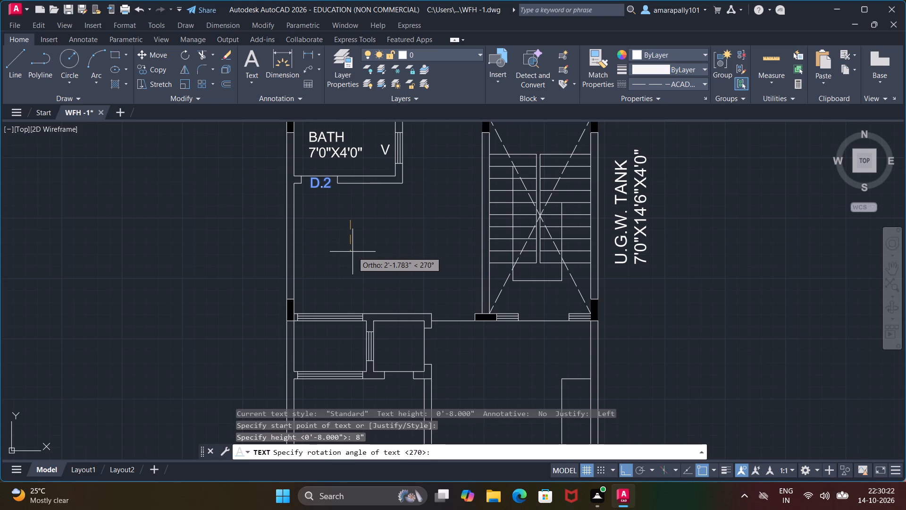
pyautogui.click(352, 244)
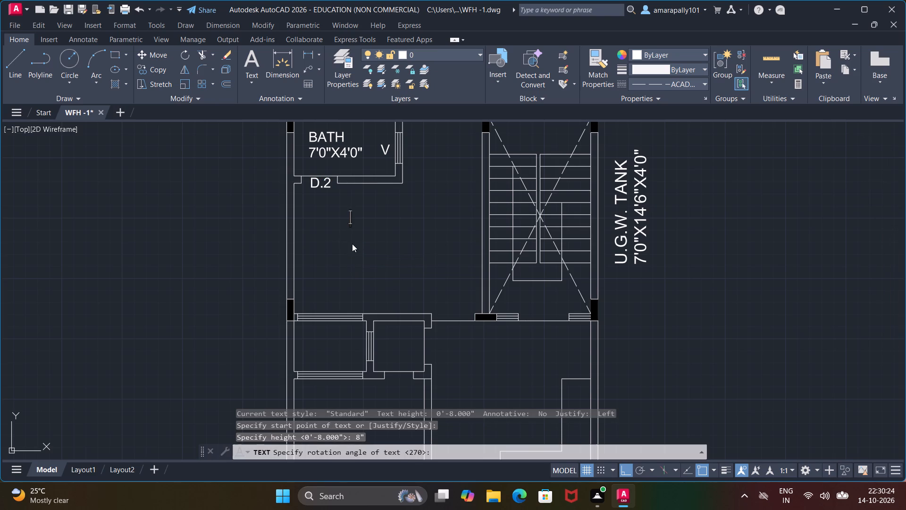
pyautogui.write('ROOM')
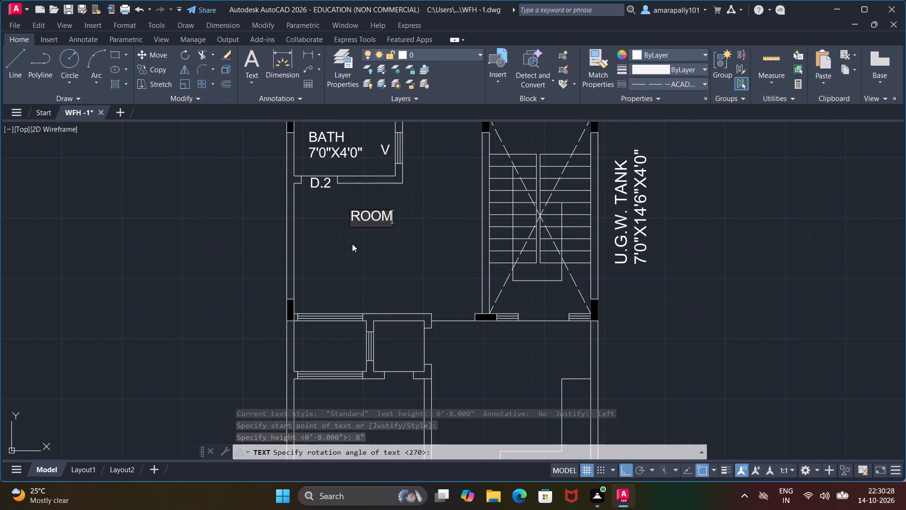
pyautogui.press('Return')
pyautogui.press('1')
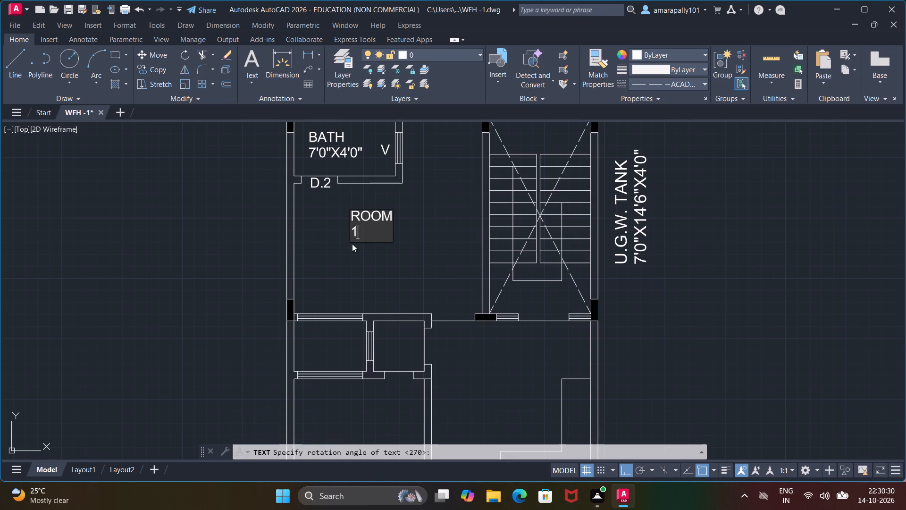
pyautogui.write('3\'0"')
pyautogui.press('x')
pyautogui.write('10')
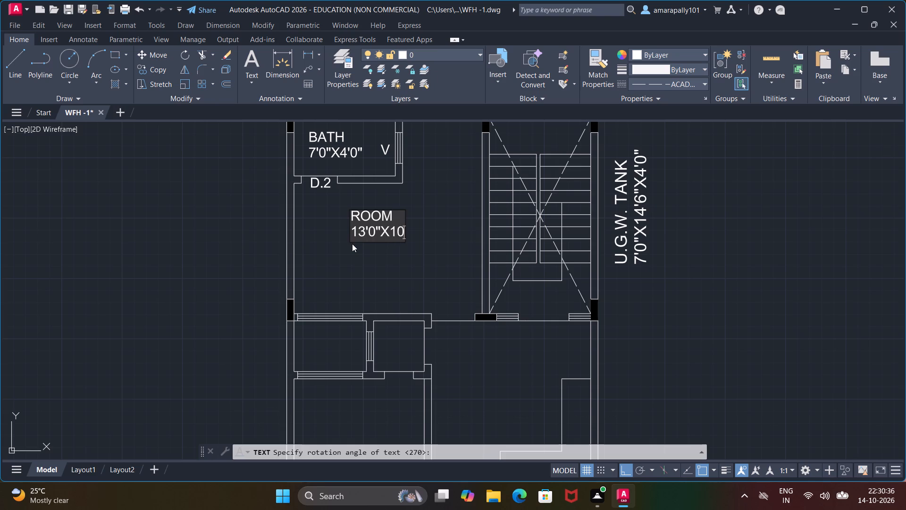
pyautogui.write('\'0"')
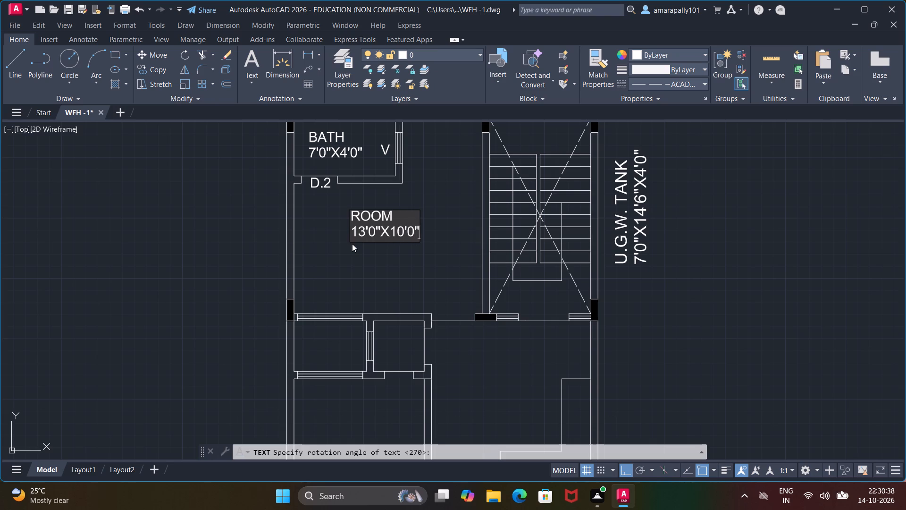
pyautogui.press('Return')
pyautogui.click(352, 244)
pyautogui.click(370, 254)
pyautogui.press('Escape')
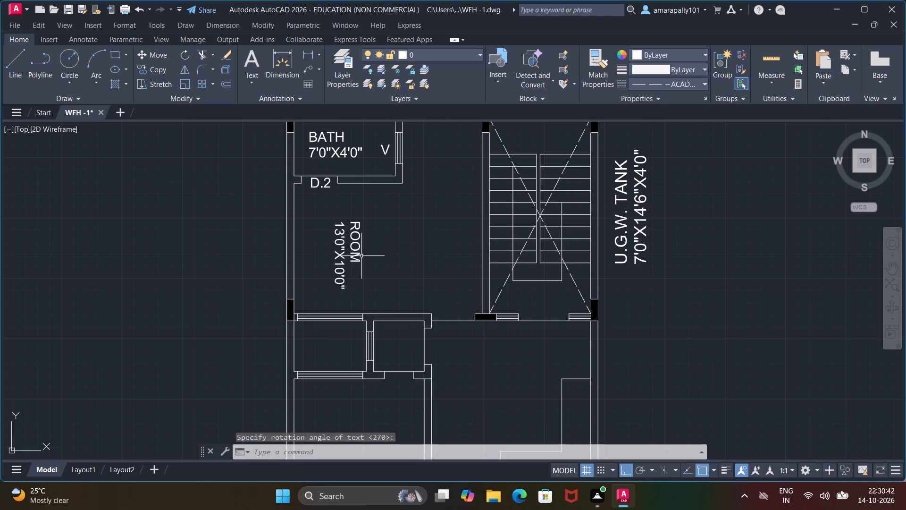
# Rotate both lines of the ROOM label by 90° so they read horizontally.
pyautogui.click(358, 255)
pyautogui.click(335, 252)
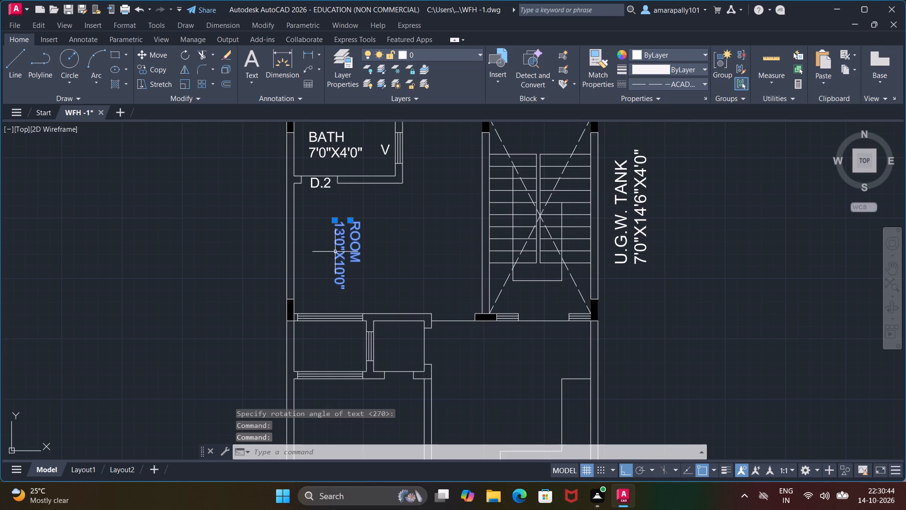
pyautogui.rightClick(346, 250)
pyautogui.click(389, 332)
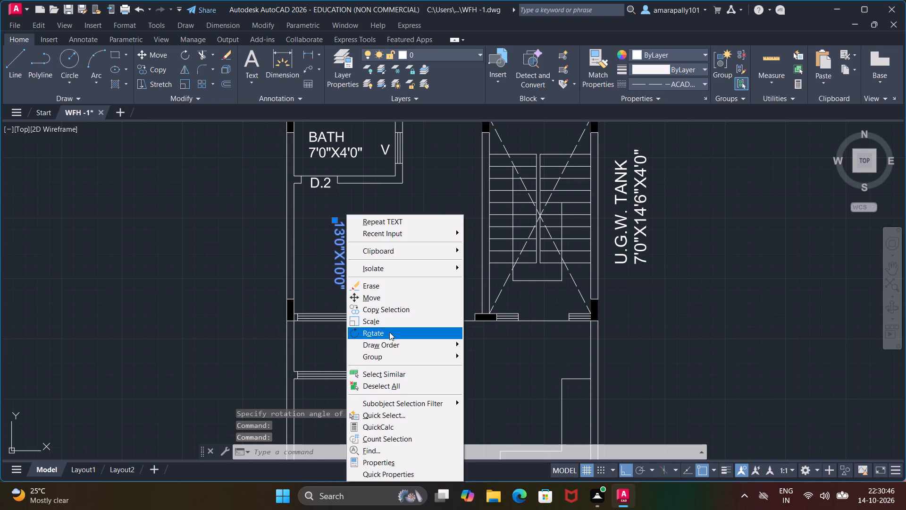
pyautogui.click(351, 236)
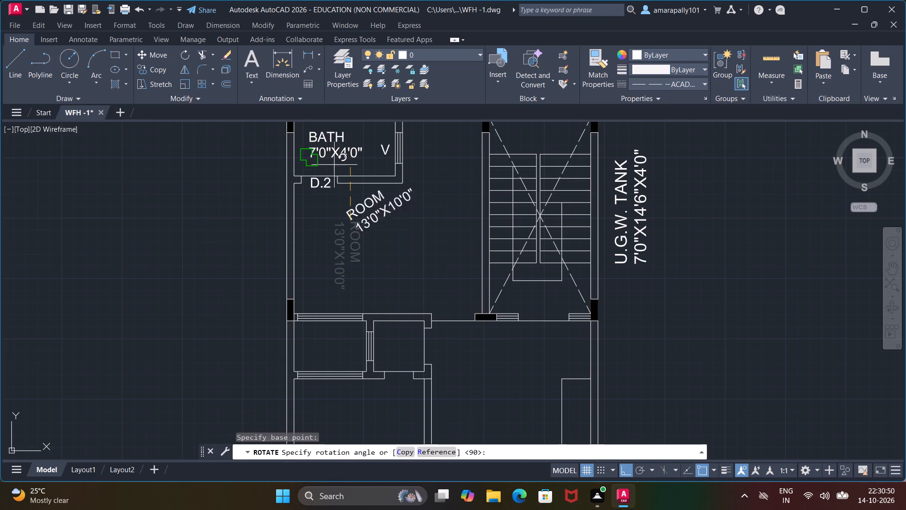
pyautogui.click(381, 166)
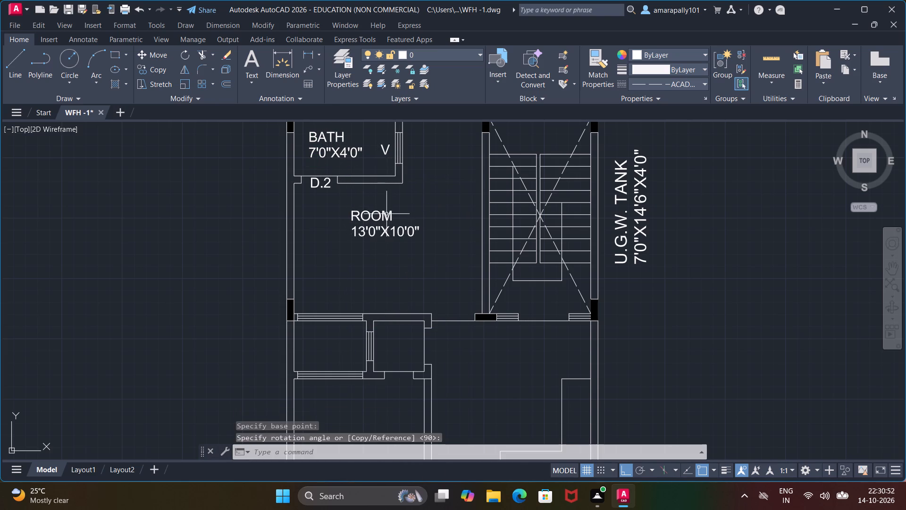
# Move both lines of the ROOM label slightly down toward the middle of the room, with Ortho off.
pyautogui.click(386, 216)
pyautogui.click(387, 234)
pyautogui.rightClick(387, 235)
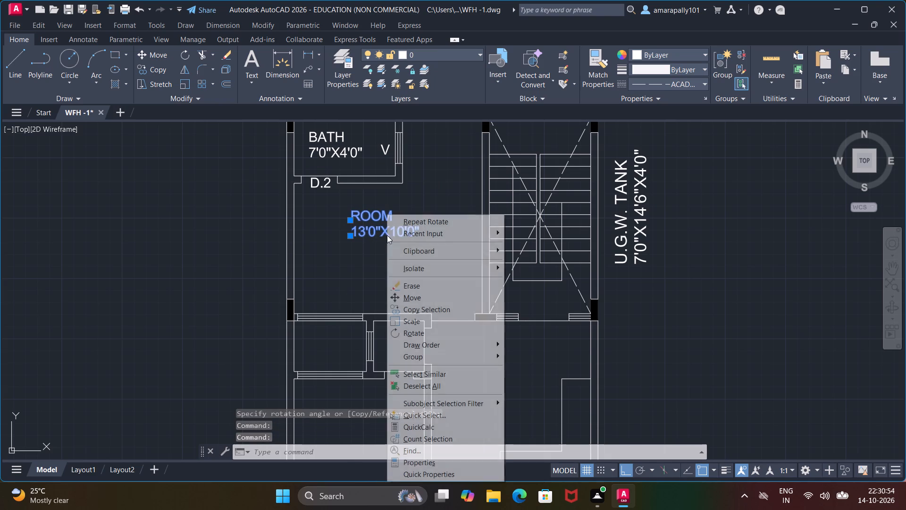
pyautogui.click(414, 297)
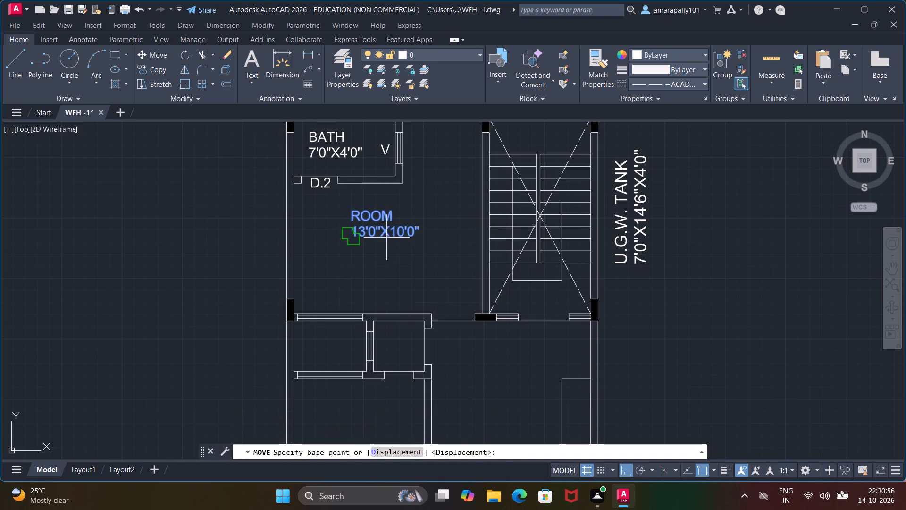
pyautogui.click(386, 238)
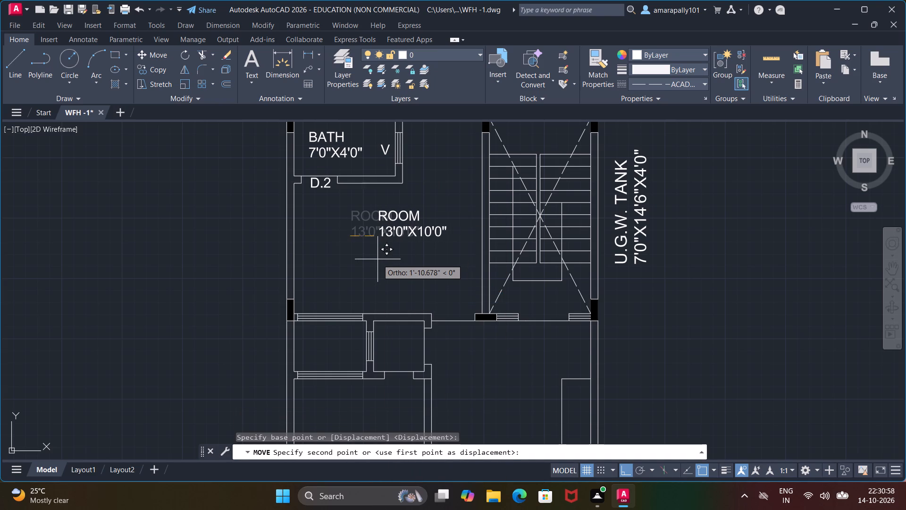
pyautogui.press('F8')
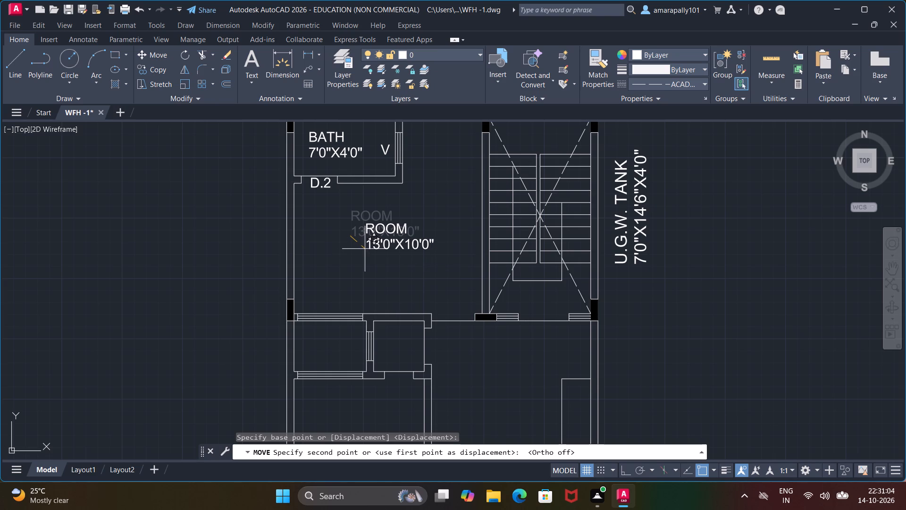
pyautogui.click(357, 257)
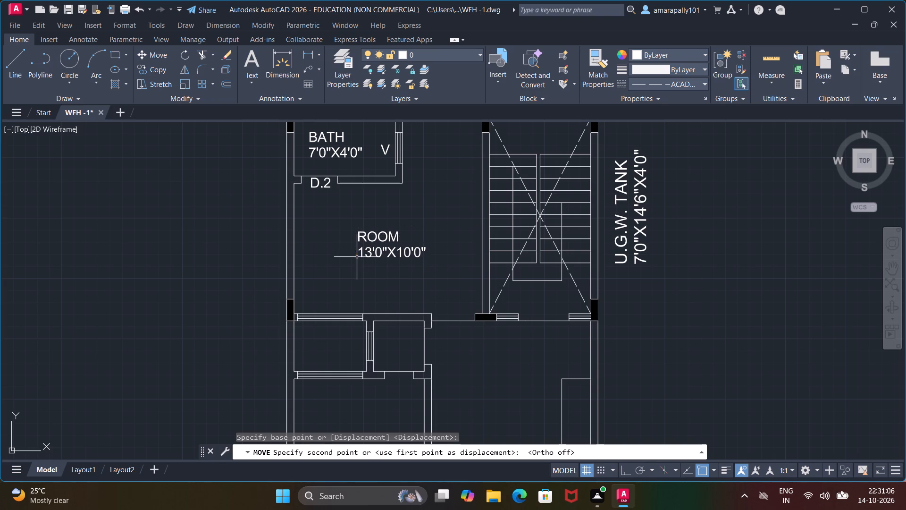
# Move the 13'0"X10'0" line slightly left and down to centre it beneath the word ROOM.
pyautogui.click(375, 258)
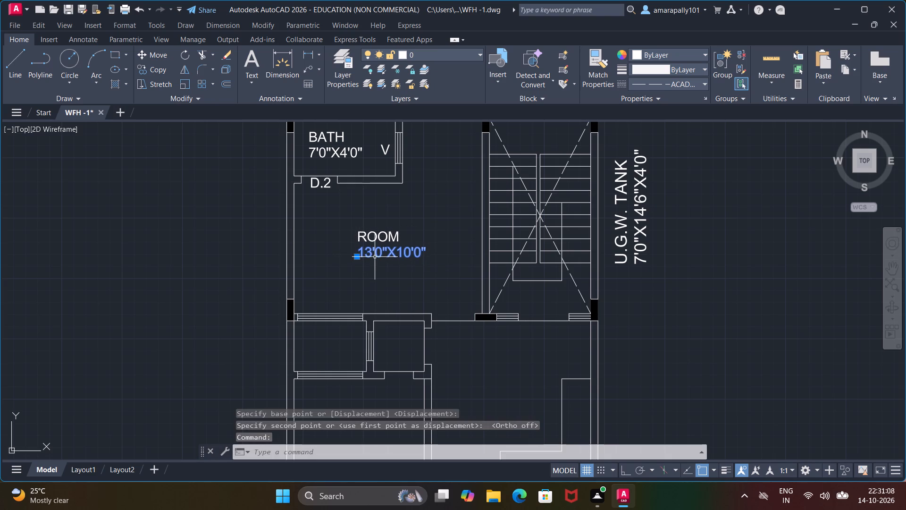
pyautogui.rightClick(375, 257)
pyautogui.click(399, 279)
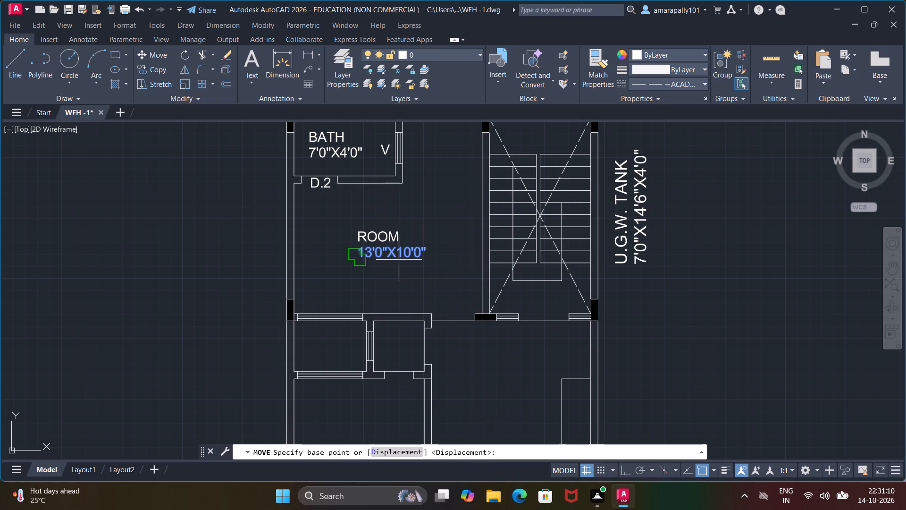
pyautogui.click(398, 259)
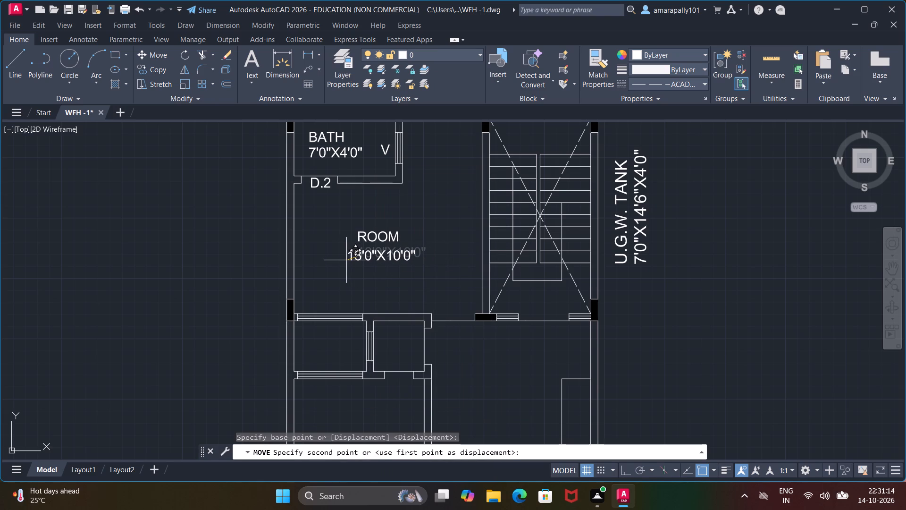
pyautogui.click(346, 260)
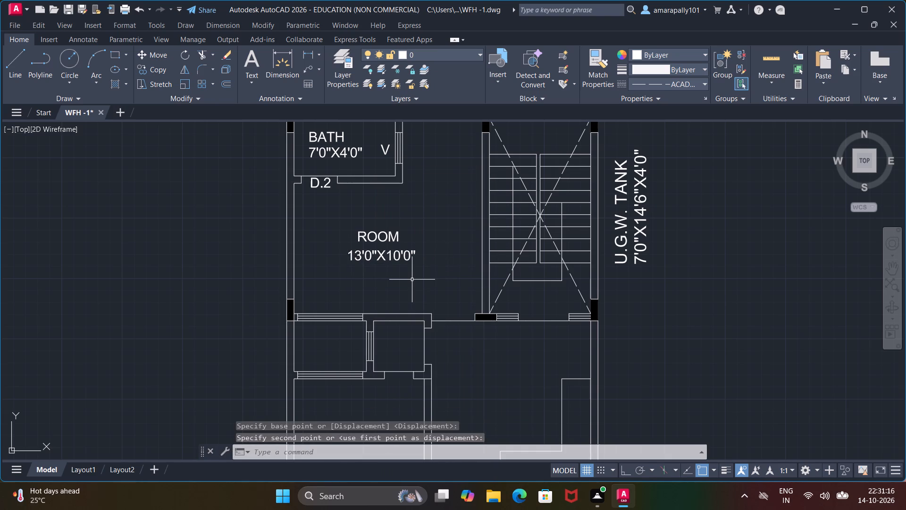
# Add single-line text W.2 above the window in the ROOM's lower wall, with 8" height, 270° rotation and Ortho on.
pyautogui.scroll(-1, 413, 281)
pyautogui.scroll(1, 335, 314)
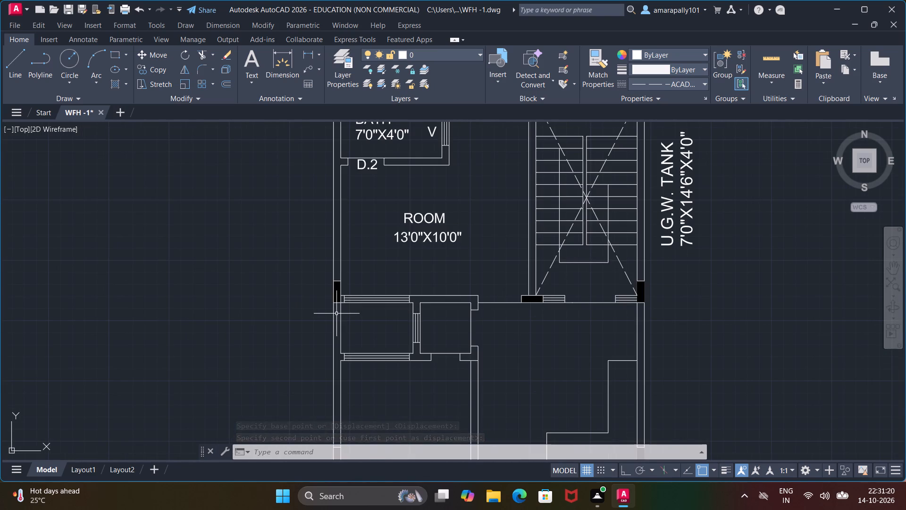
pyautogui.write('TEXT')
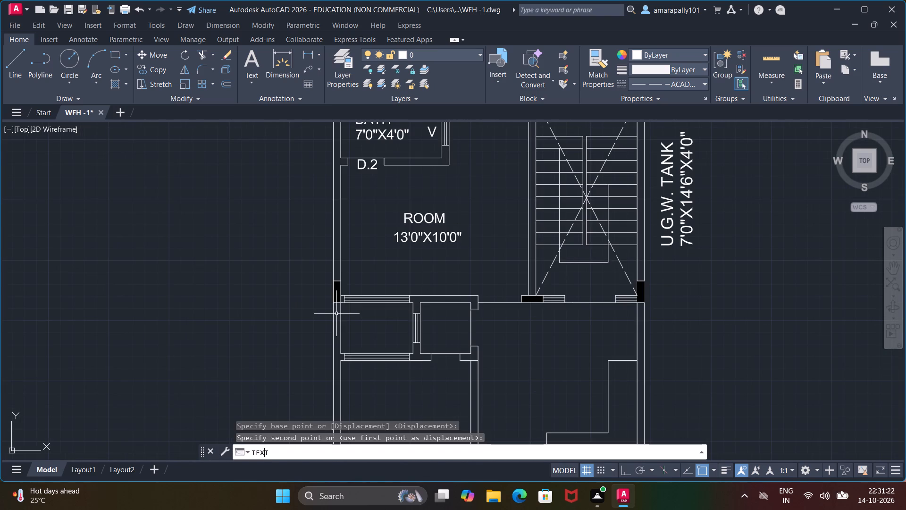
pyautogui.press('Return')
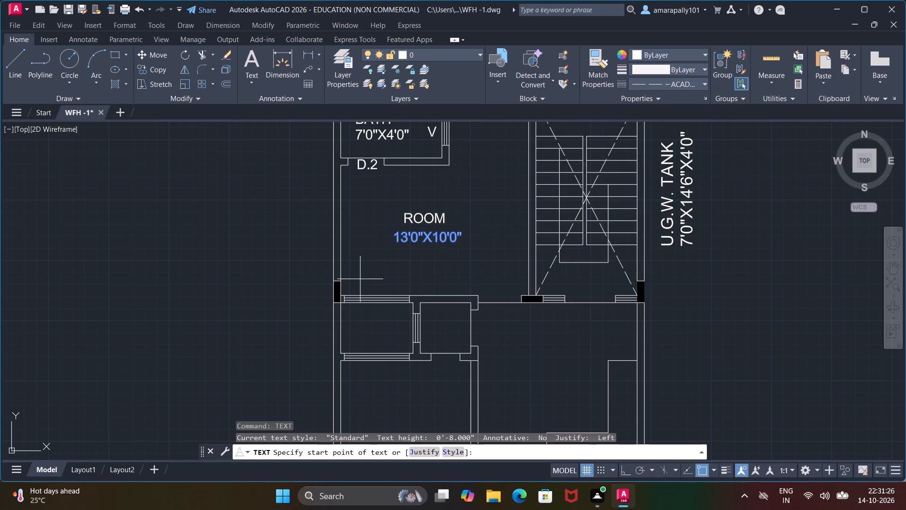
pyautogui.click(361, 278)
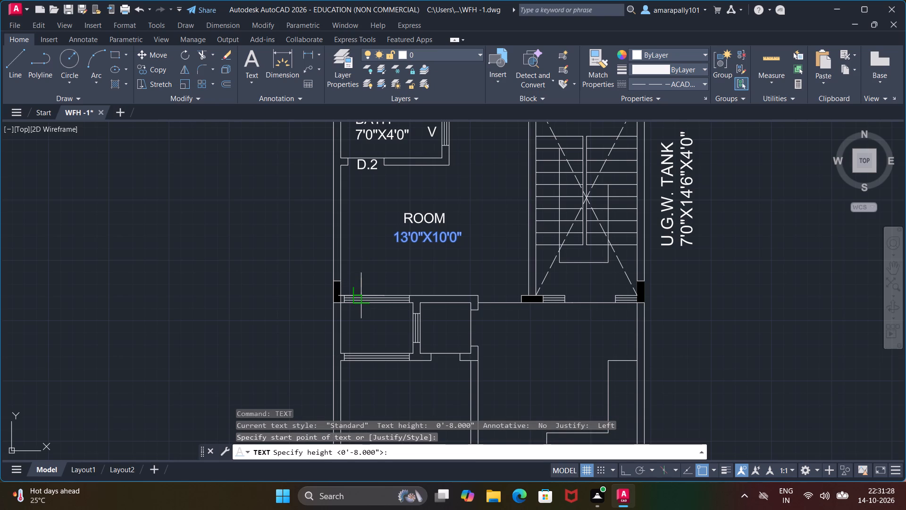
pyautogui.scroll(4, 358, 289)
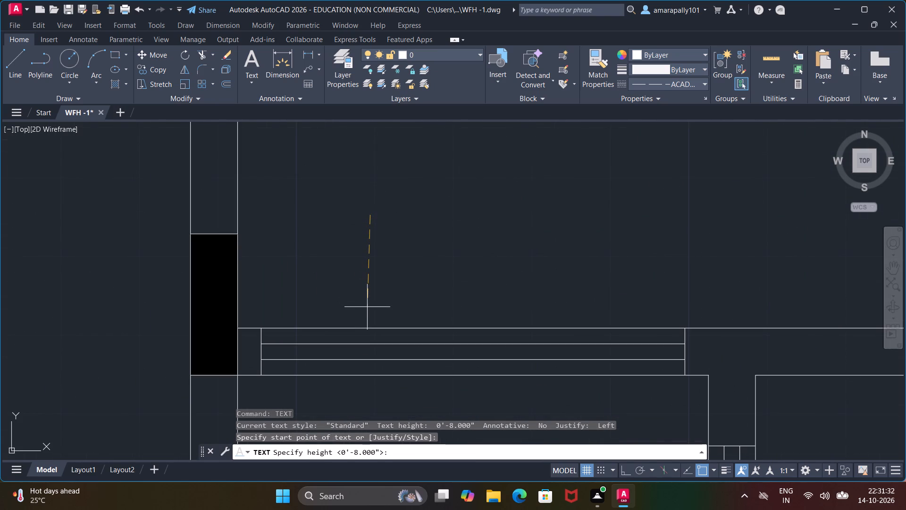
pyautogui.press('F8')
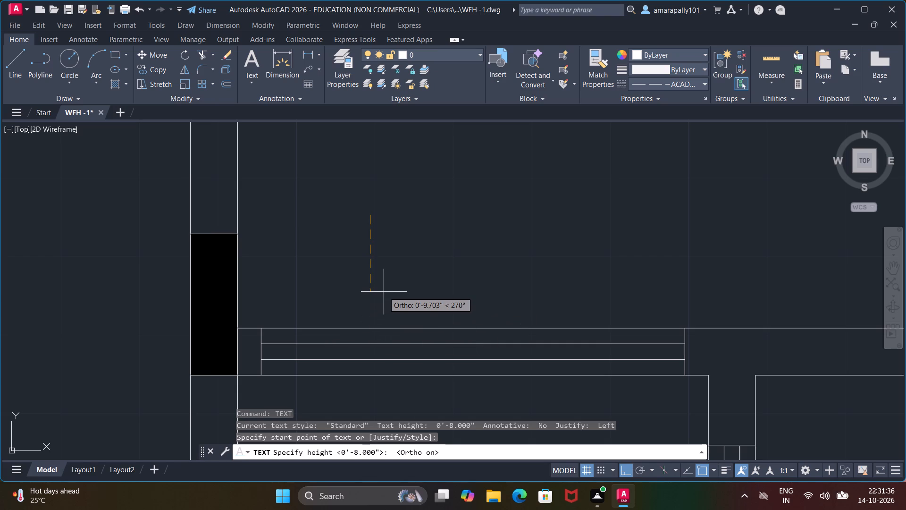
pyautogui.press('Return')
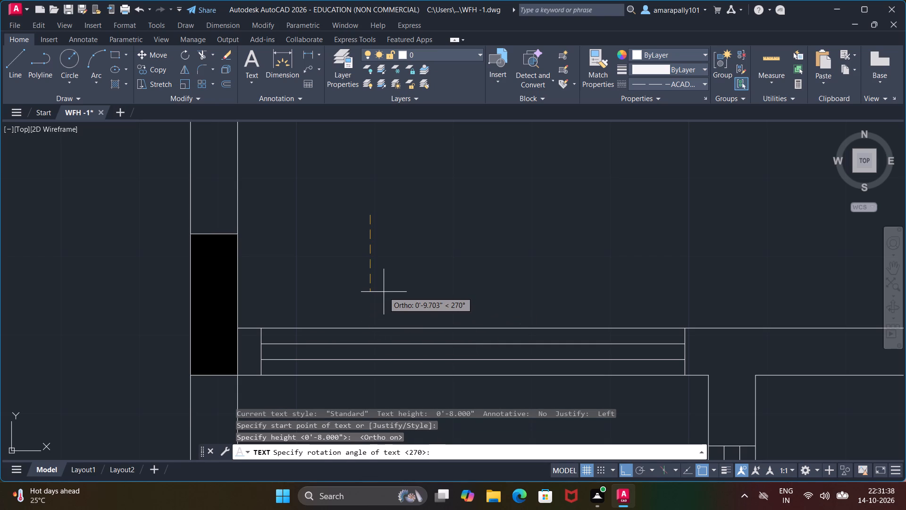
pyautogui.press('Return')
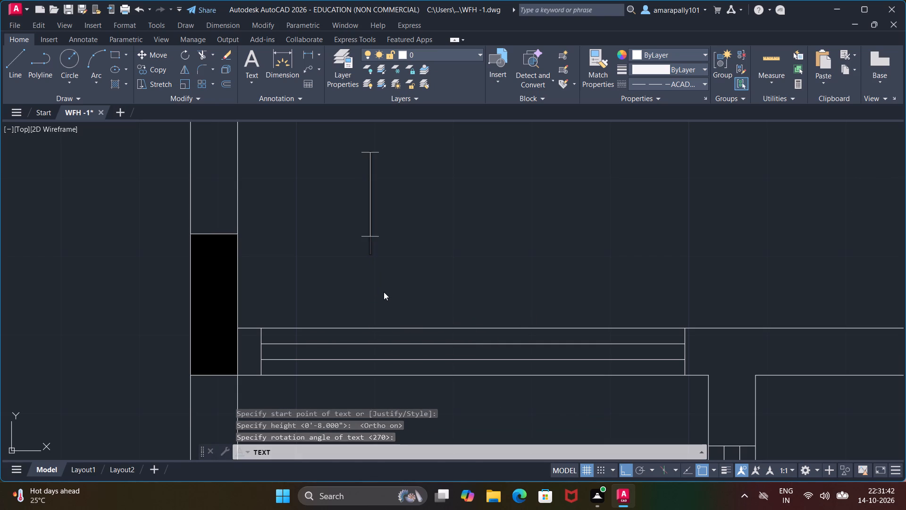
pyautogui.press('w')
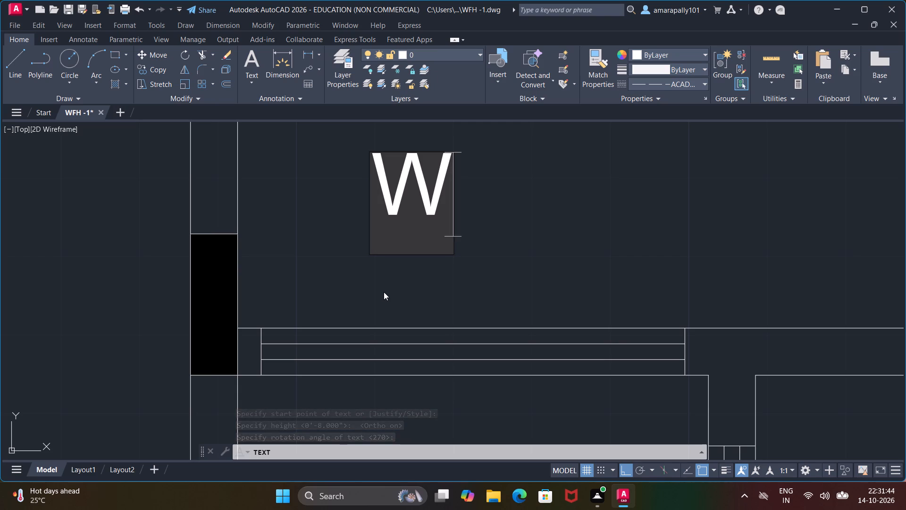
pyautogui.press('.')
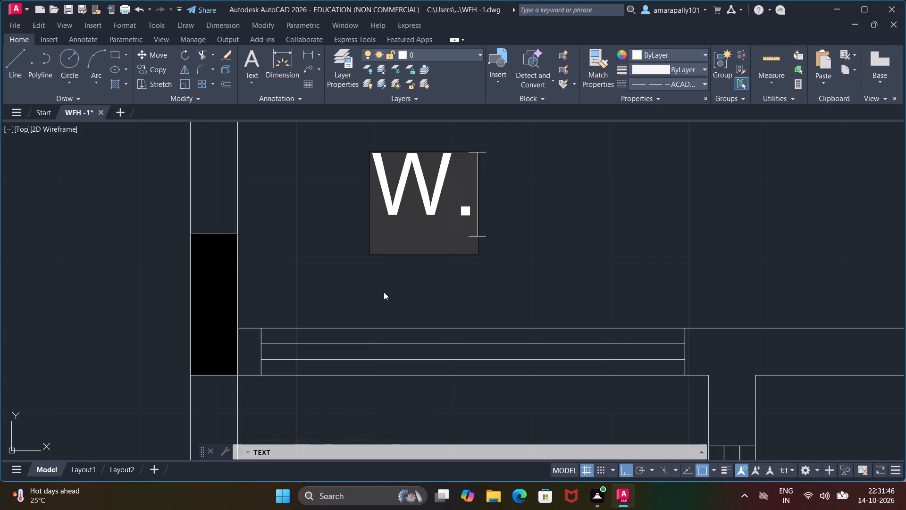
pyautogui.press('2')
pyautogui.press('Return')
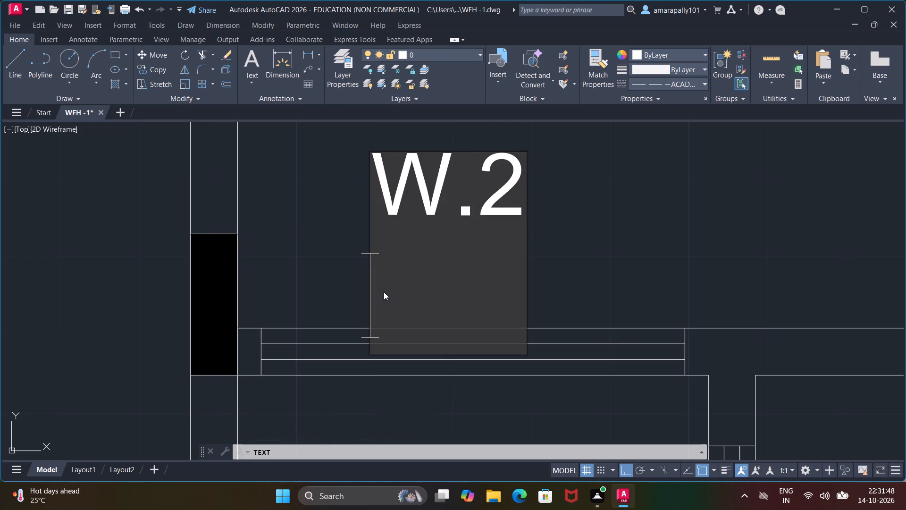
pyautogui.click(384, 292)
pyautogui.click(546, 280)
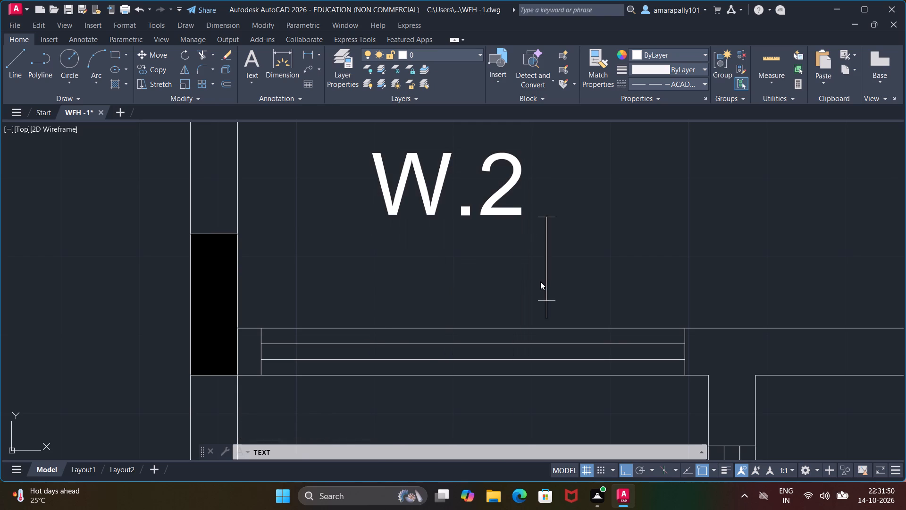
pyautogui.press('Escape')
# Rotate the W.2 label by 90° so it reads horizontally above the window.
pyautogui.click(423, 300)
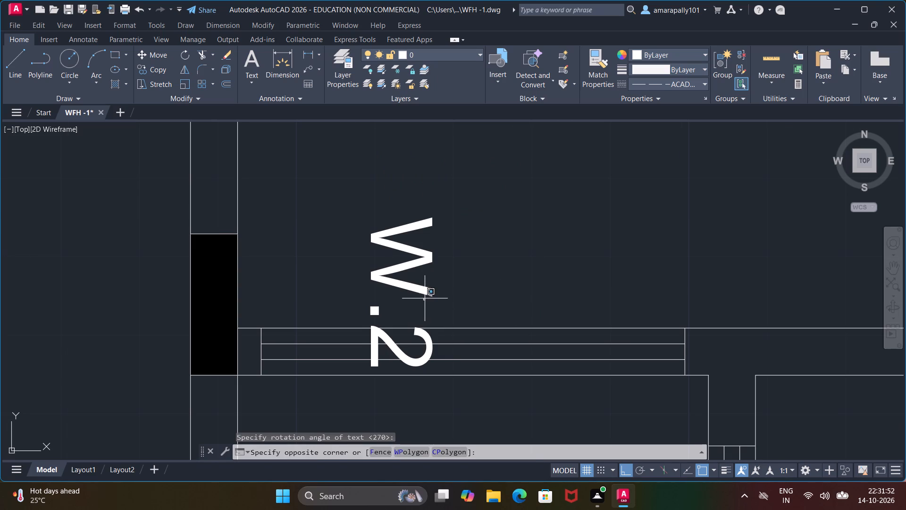
pyautogui.scroll(-3, 425, 298)
pyautogui.click(420, 294)
pyautogui.rightClick(427, 289)
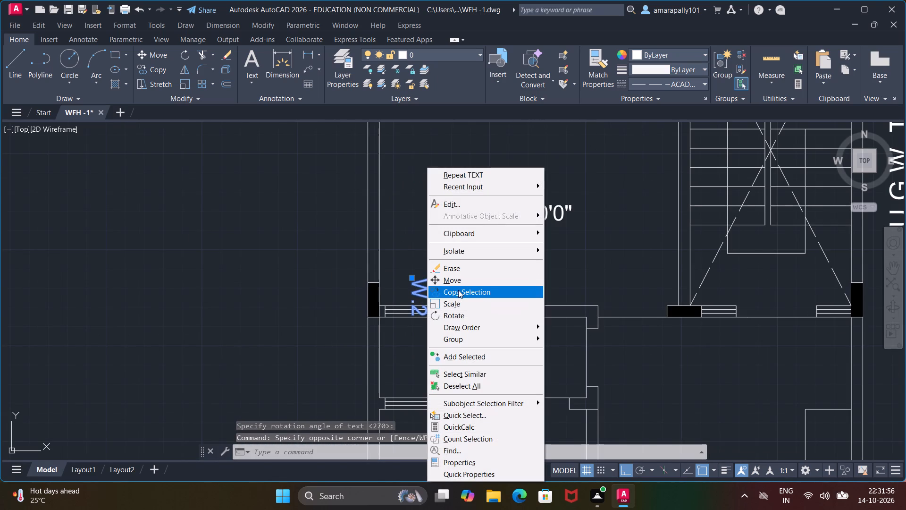
pyautogui.click(456, 317)
pyautogui.click(419, 291)
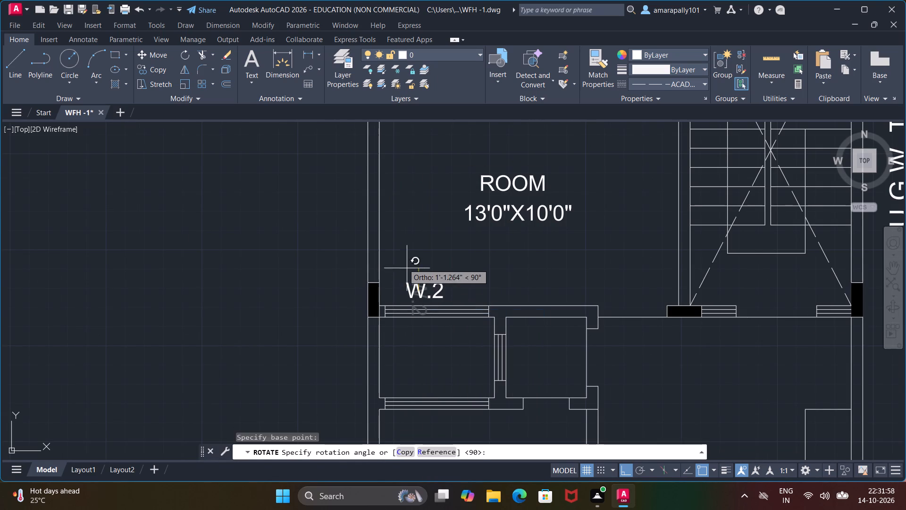
pyautogui.click(398, 257)
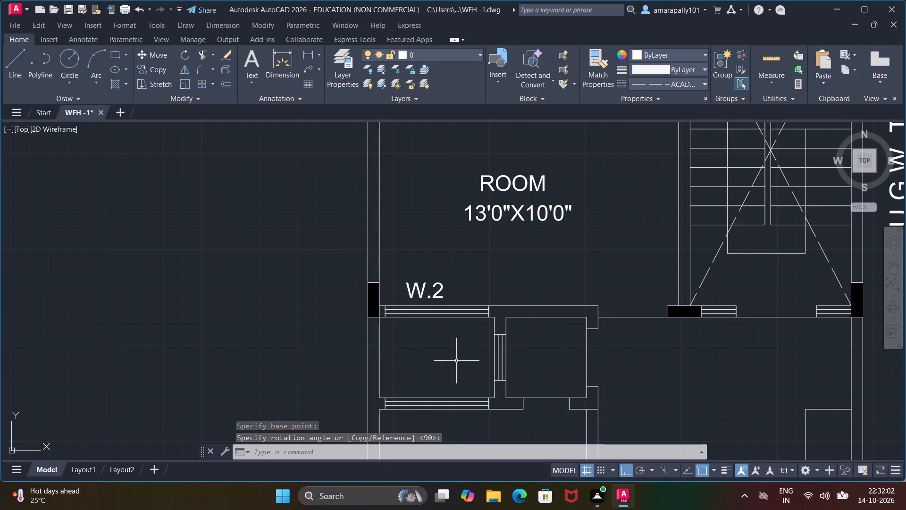
# Copy the W.2 label straight down to just below the second window, on the lower side of the small space.
pyautogui.click(442, 297)
pyautogui.rightClick(442, 297)
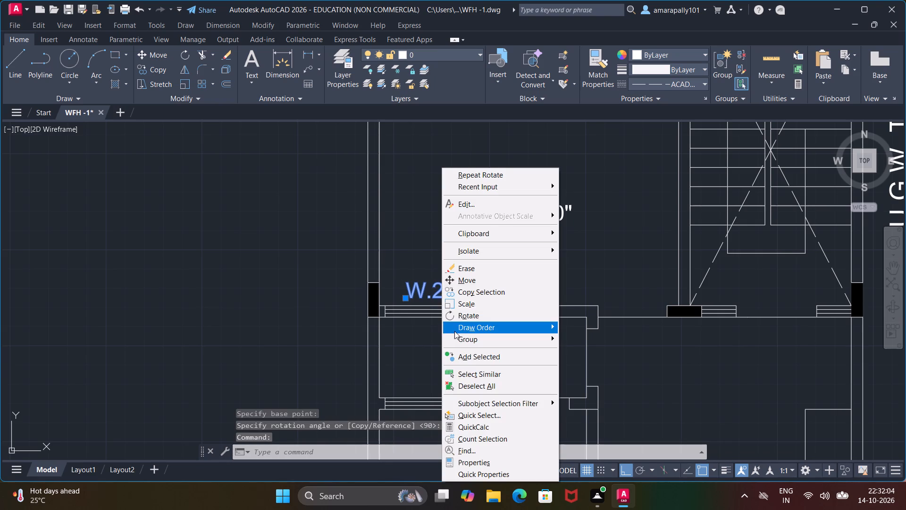
pyautogui.click(461, 294)
pyautogui.click(437, 290)
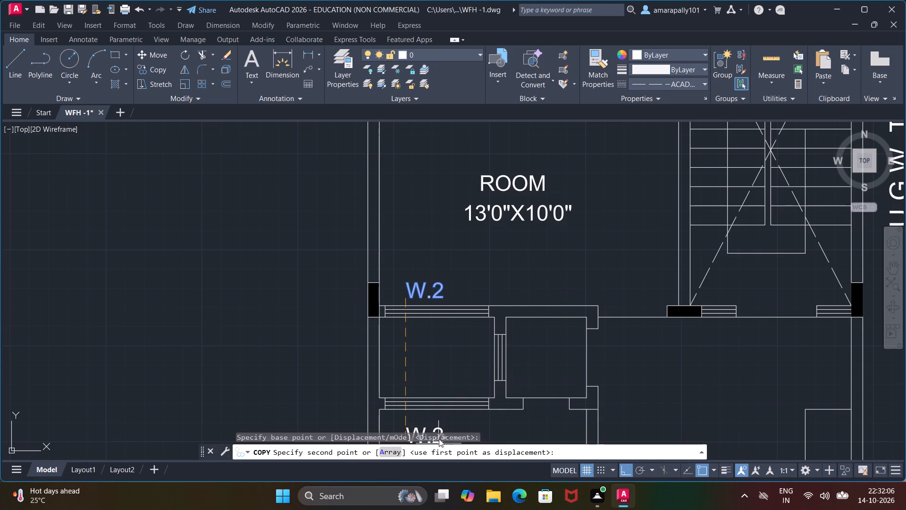
pyautogui.moveTo(439, 432); pyautogui.dragTo(429, 355, button='middle')
pyautogui.click(430, 357)
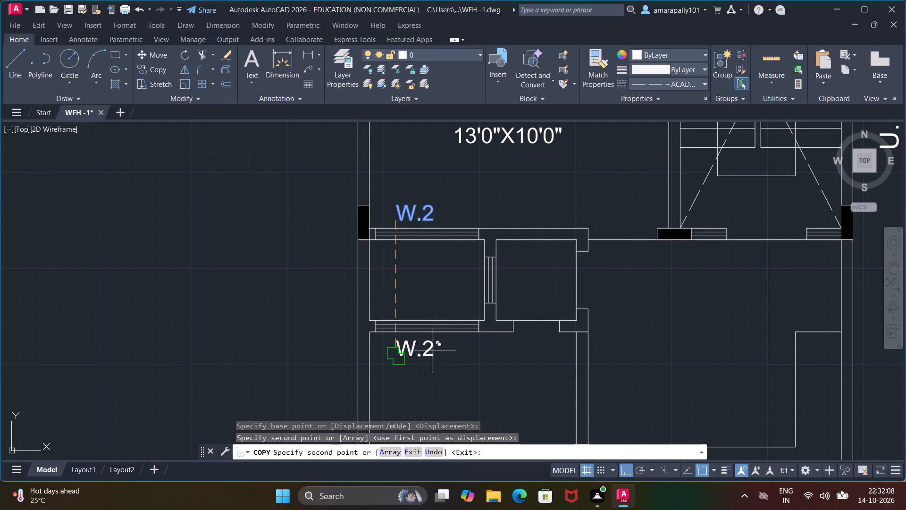
pyautogui.press('Escape')
pyautogui.press('Escape')
pyautogui.press('Escape')
pyautogui.press('Escape')
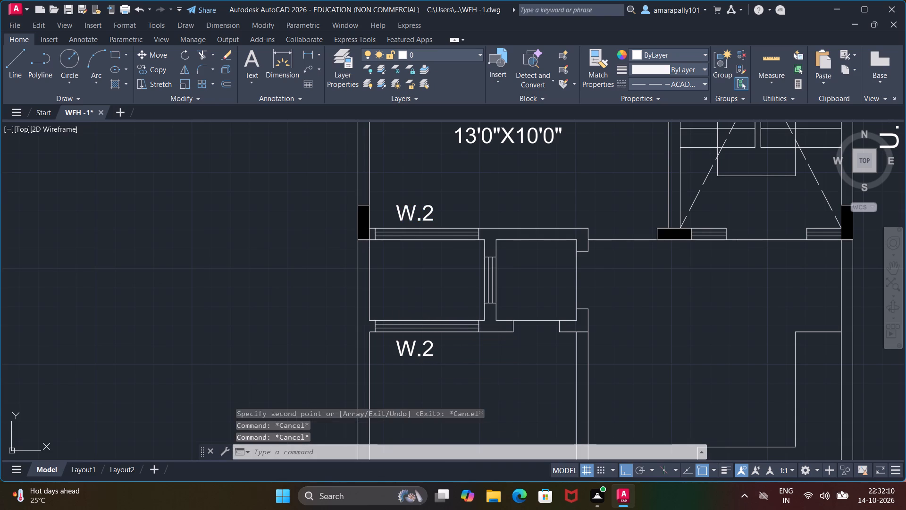
pyautogui.press('Escape')
pyautogui.press('Escape')
pyautogui.press('Escape')
pyautogui.press('Escape')
# Copy the three-line OPEN 5'0"X 3'6" label from the ground floor plan into the small space between the two W.2 windows, using its lower-left corner.
pyautogui.scroll(-3, 463, 320)
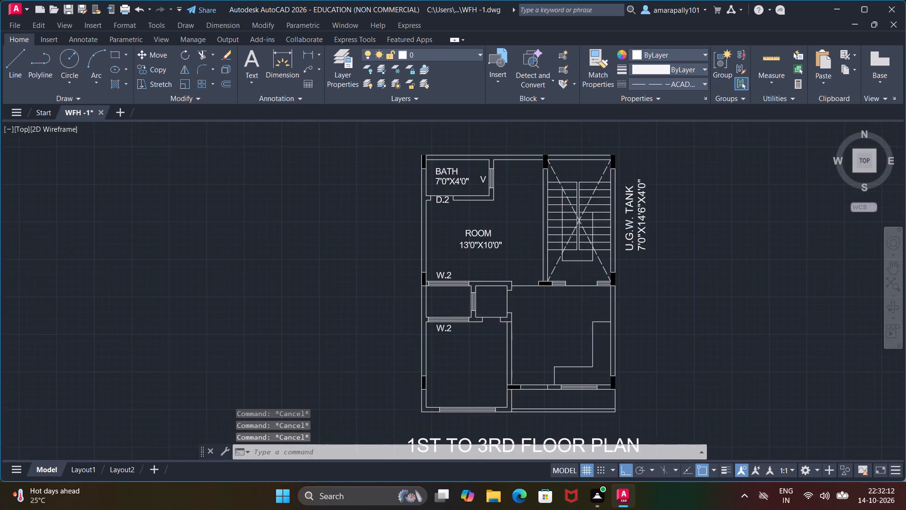
pyautogui.scroll(-2, 485, 290)
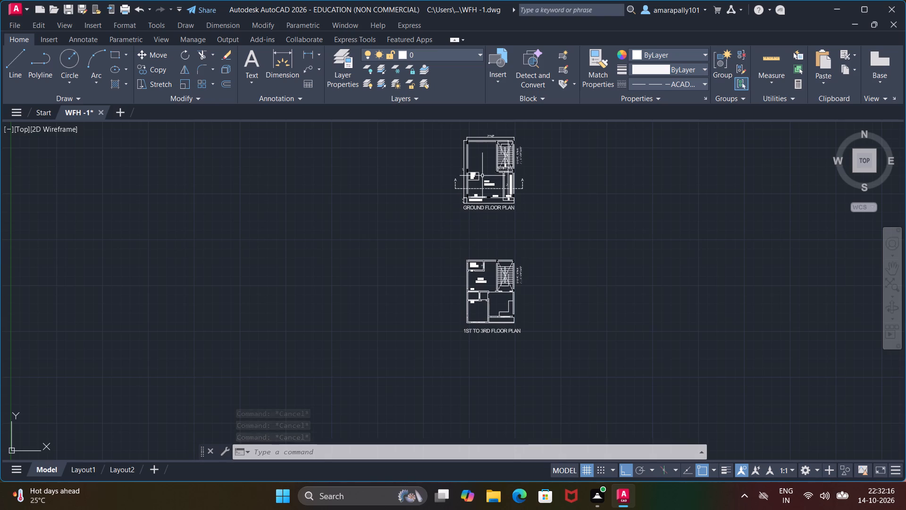
pyautogui.scroll(4, 482, 176)
pyautogui.click(421, 168)
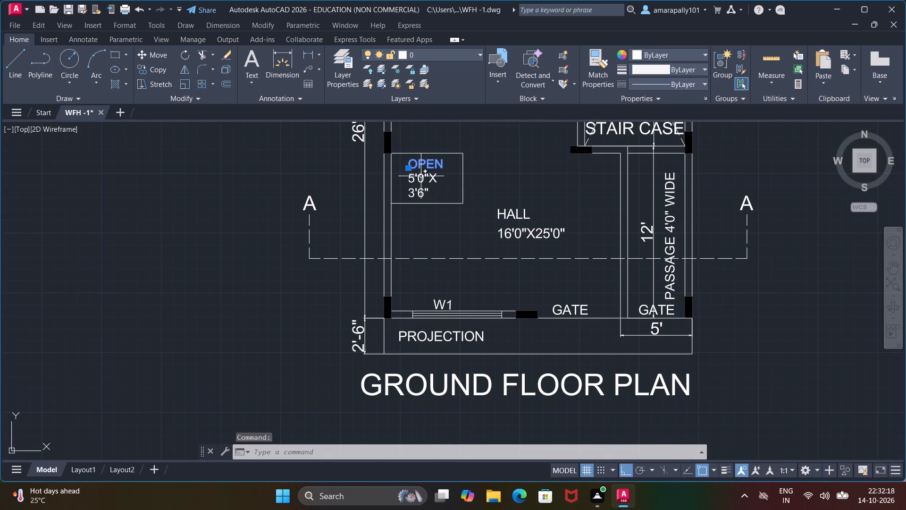
pyautogui.click(421, 176)
pyautogui.click(425, 193)
pyautogui.rightClick(420, 195)
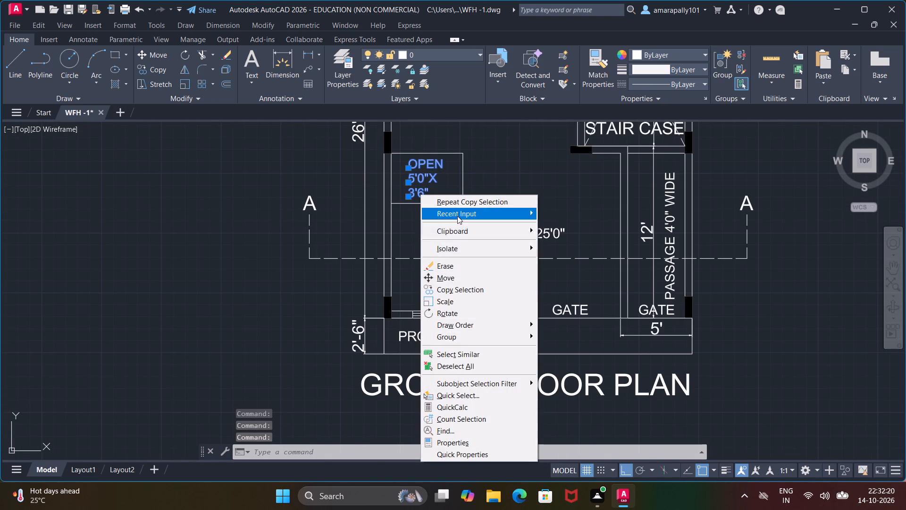
pyautogui.click(456, 288)
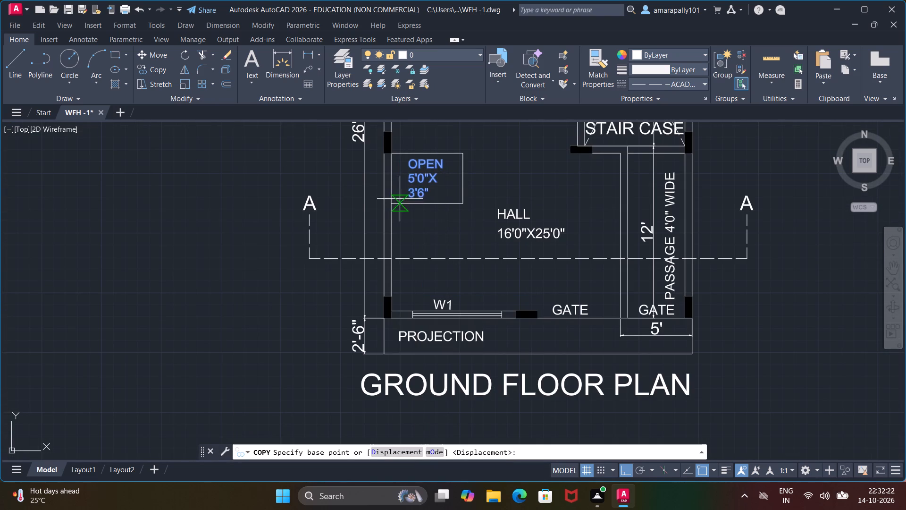
pyautogui.click(393, 204)
pyautogui.scroll(-1, 389, 308)
pyautogui.moveTo(389, 308); pyautogui.dragTo(392, 122, button='middle')
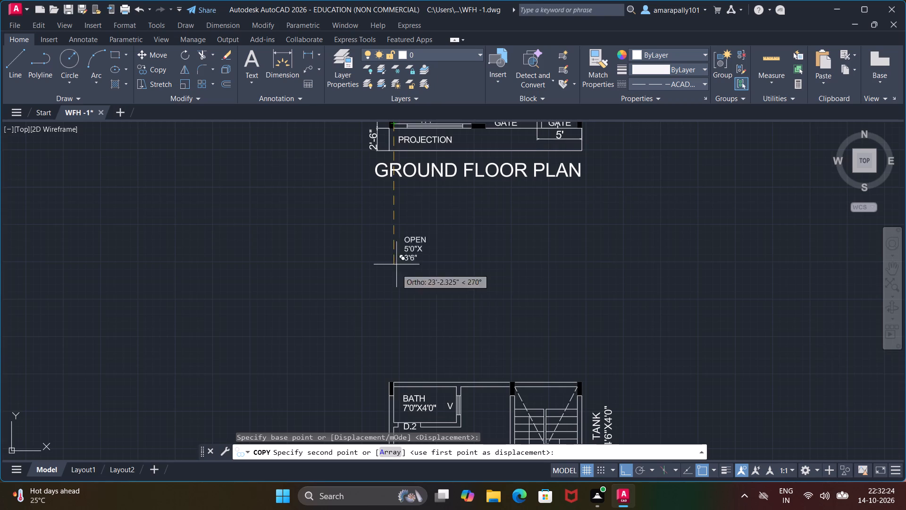
pyautogui.moveTo(393, 316); pyautogui.dragTo(350, 107, button='middle')
pyautogui.scroll(4, 344, 353)
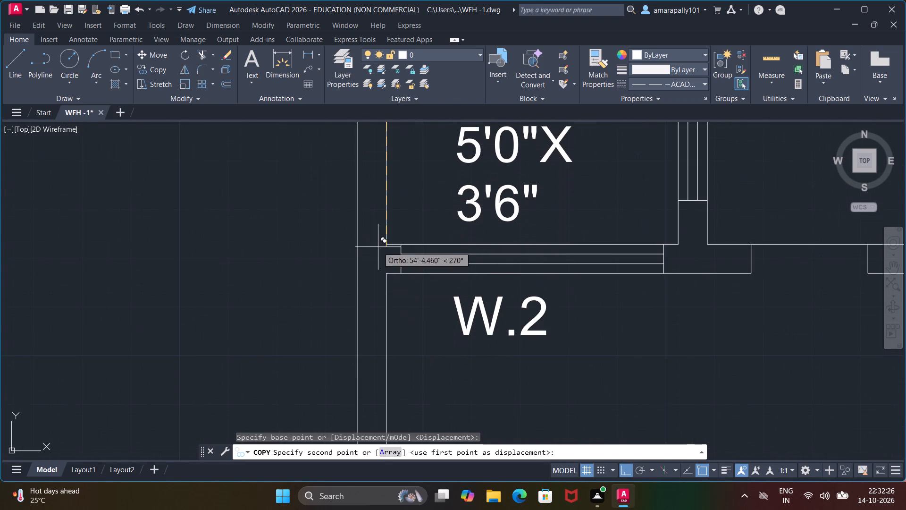
pyautogui.click(384, 246)
pyautogui.scroll(-4, 373, 263)
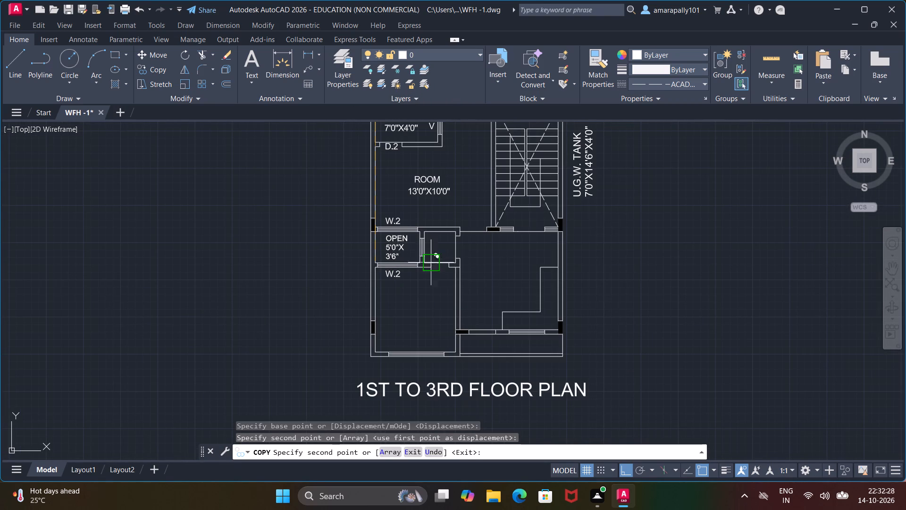
pyautogui.press('Escape')
pyautogui.press('Escape')
pyautogui.press('Escape')
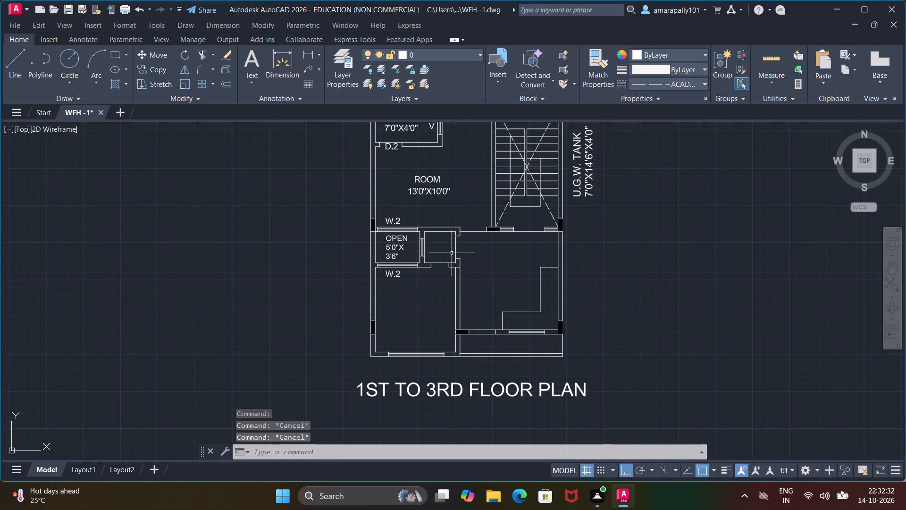
# Add single-line text V beside the small window between the OPEN space and the adjoining room, with 8" height and 270° rotation.
pyautogui.scroll(2, 452, 253)
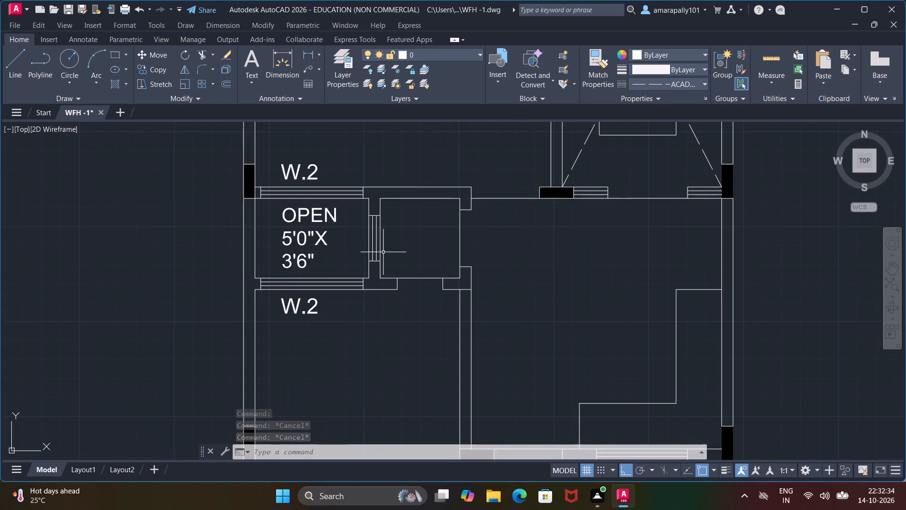
pyautogui.write('TEXT')
pyautogui.press('Return')
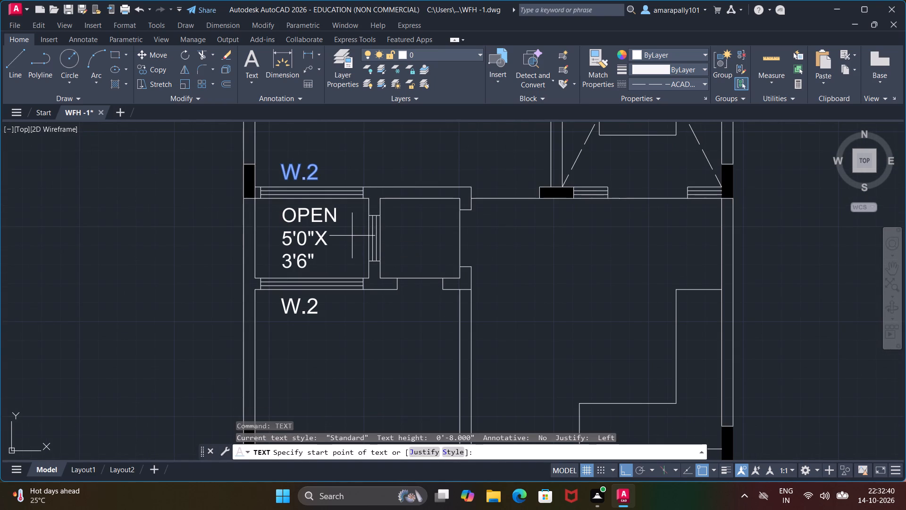
pyautogui.click(350, 235)
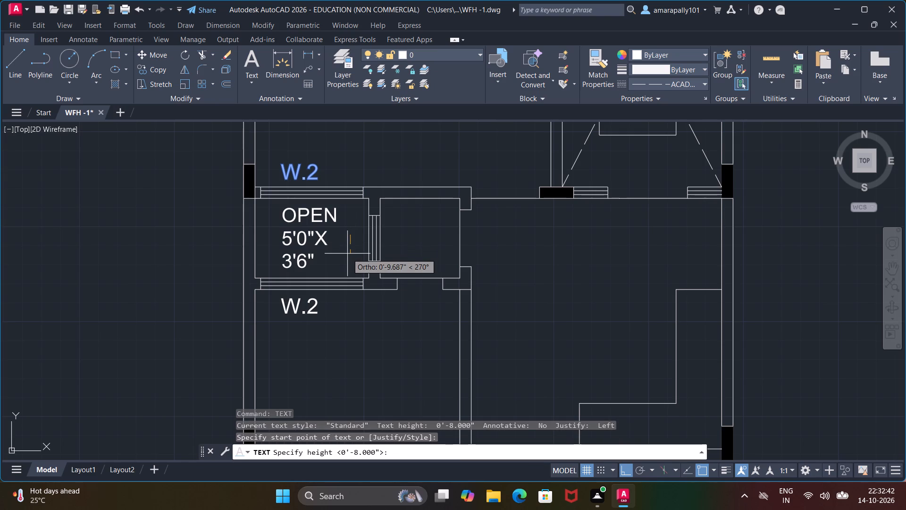
pyautogui.press('Return')
pyautogui.press('Return')
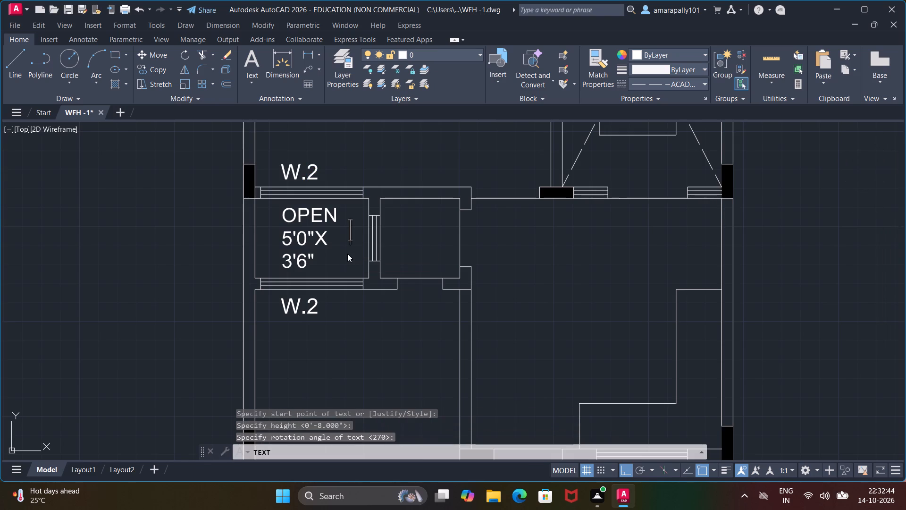
pyautogui.press('v')
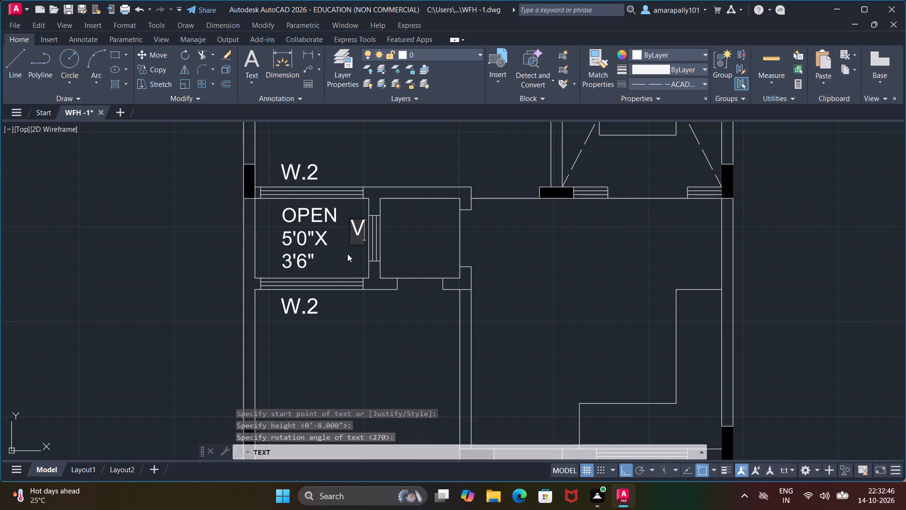
pyautogui.press('Return')
pyautogui.click(347, 254)
pyautogui.press('Escape')
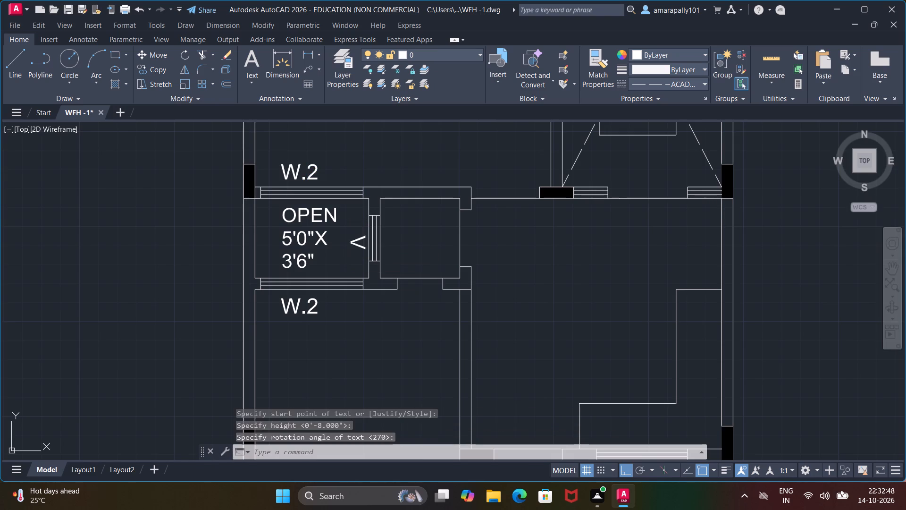
# Rotate the V label beside the small ventilator by 90° so it reads upright.
pyautogui.click(358, 245)
pyautogui.rightClick(358, 245)
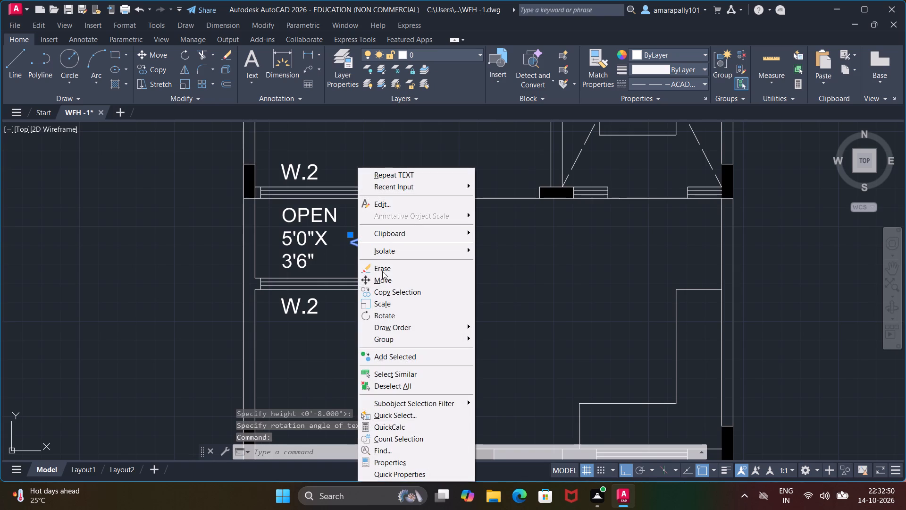
pyautogui.click(387, 316)
pyautogui.click(355, 241)
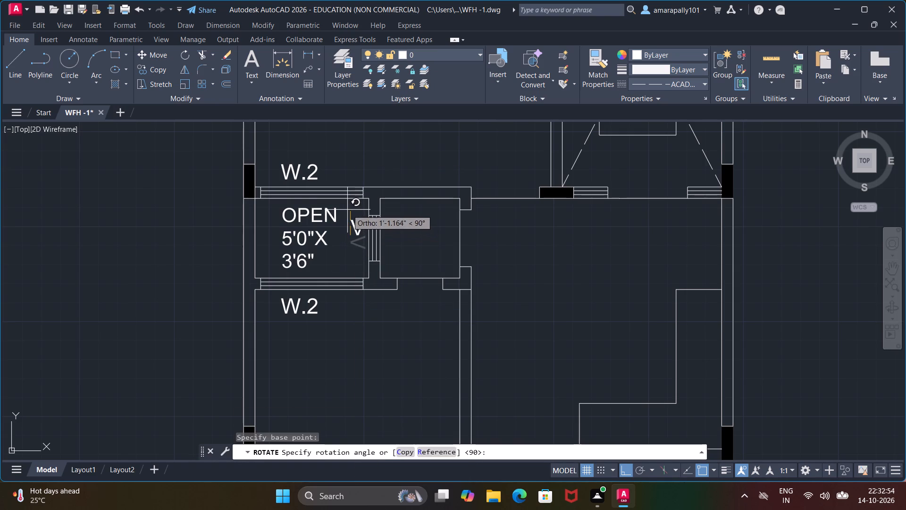
pyautogui.click(347, 209)
# Move the V label straight down slightly so it sits beside the middle of the ventilator, level with the 5'0"X line.
pyautogui.click(357, 230)
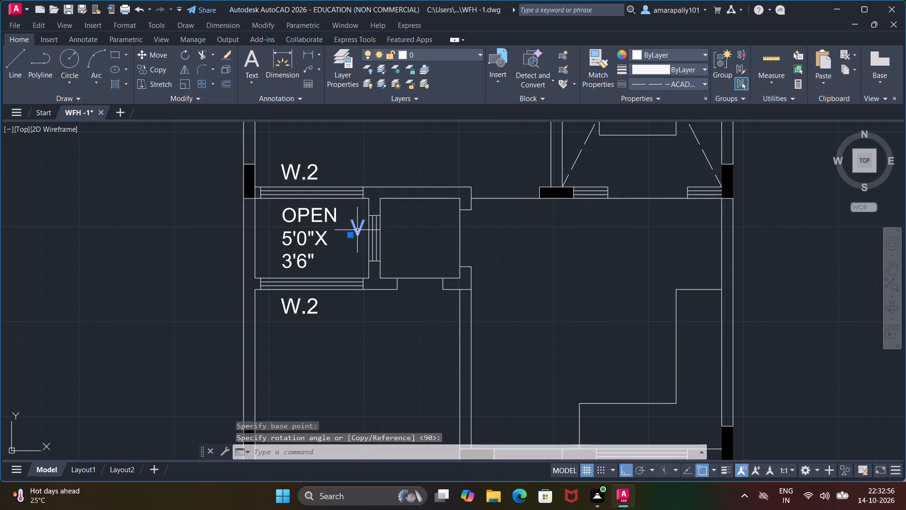
pyautogui.rightClick(356, 230)
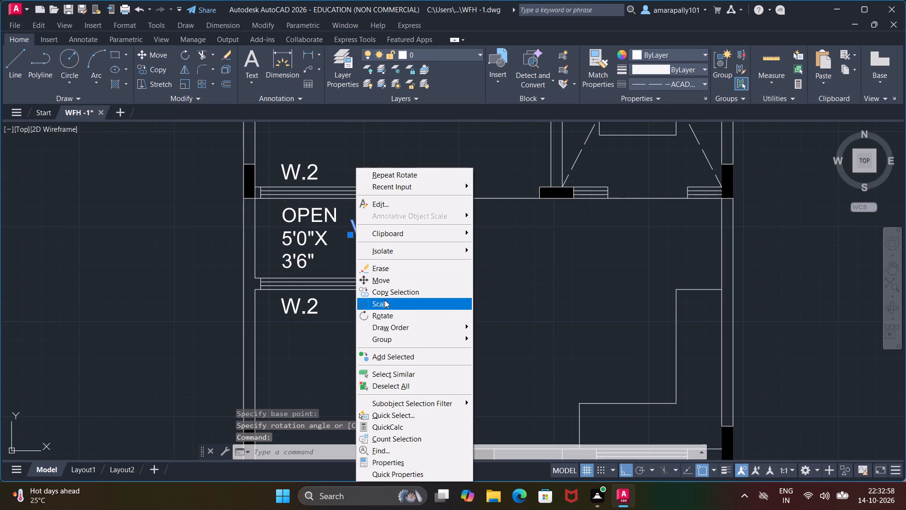
pyautogui.click(386, 285)
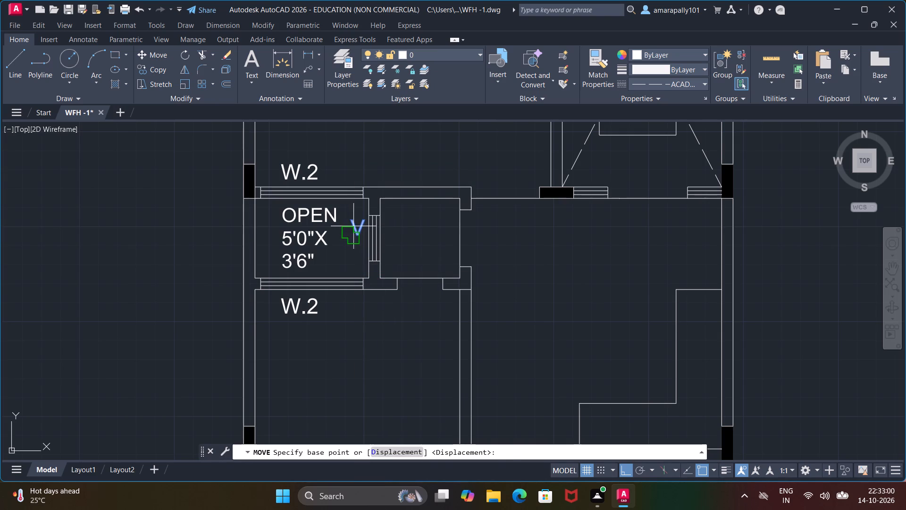
pyautogui.click(356, 226)
pyautogui.scroll(3, 353, 244)
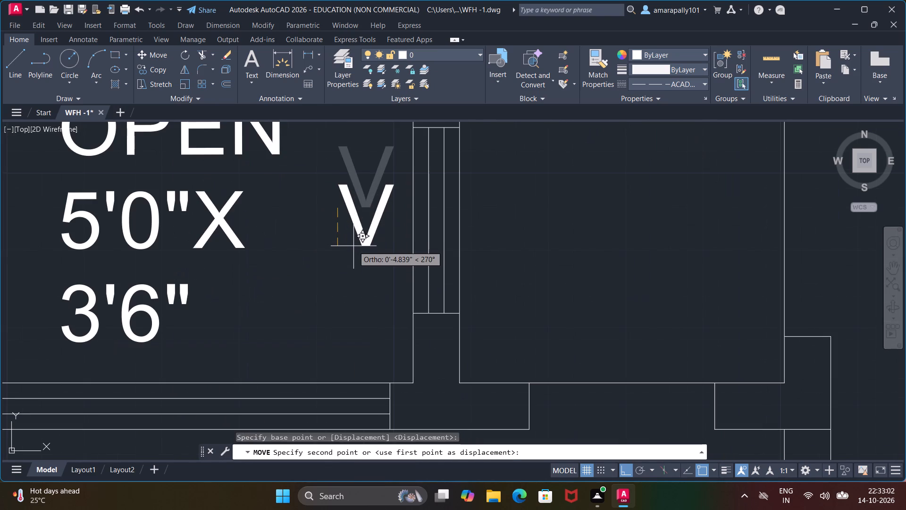
pyautogui.click(353, 253)
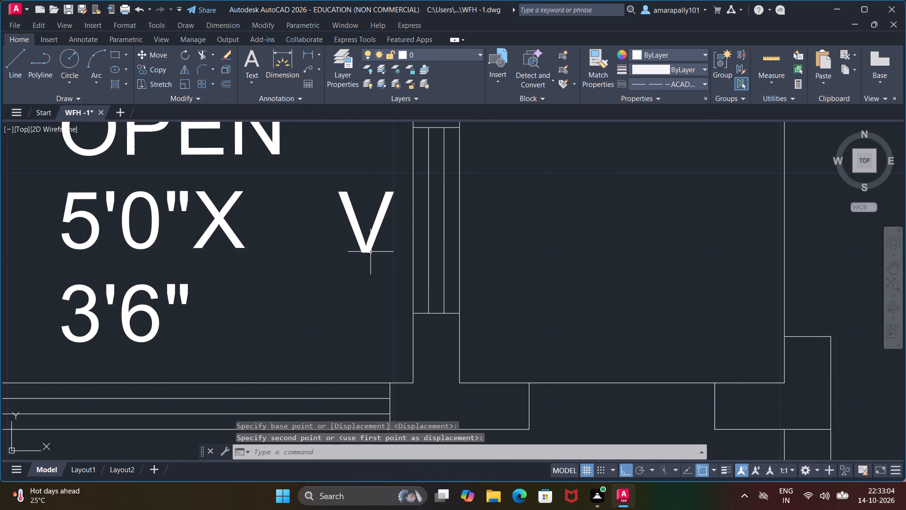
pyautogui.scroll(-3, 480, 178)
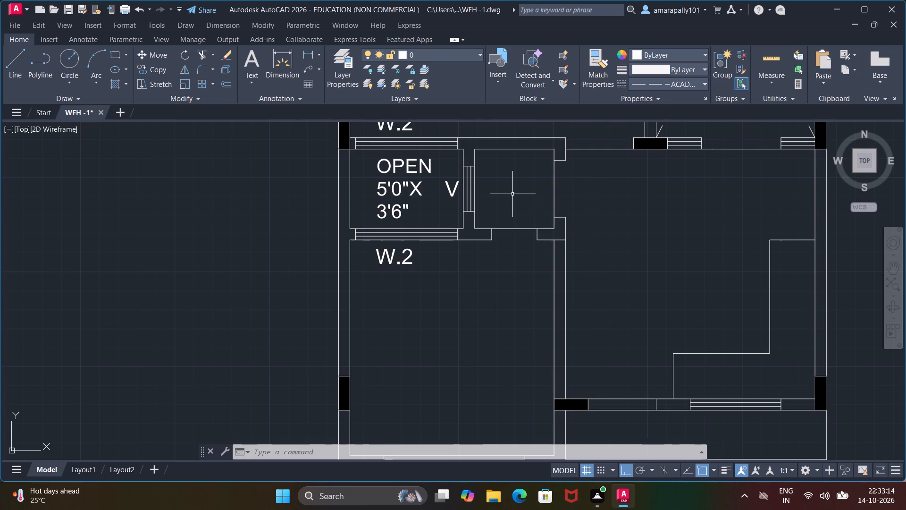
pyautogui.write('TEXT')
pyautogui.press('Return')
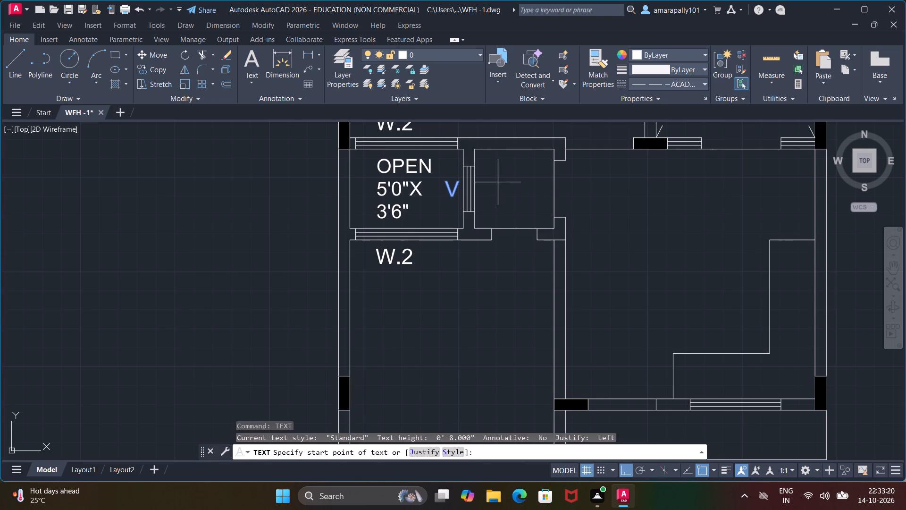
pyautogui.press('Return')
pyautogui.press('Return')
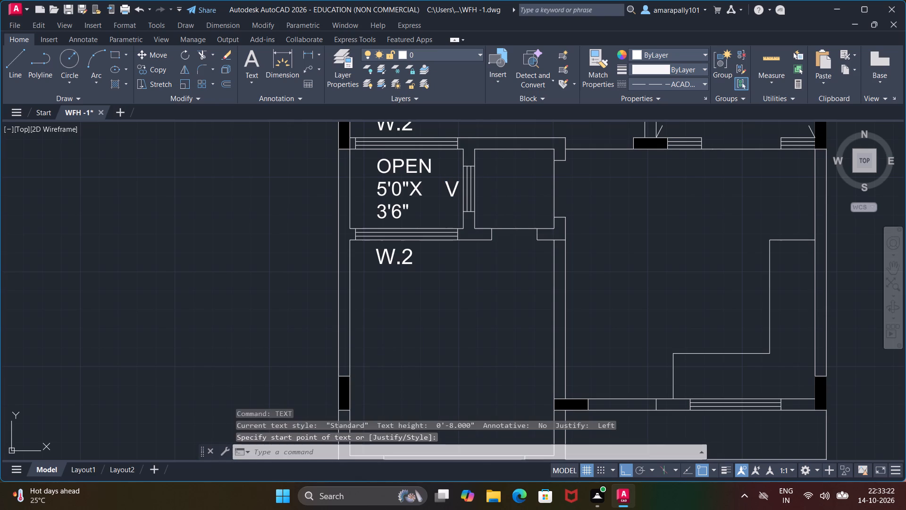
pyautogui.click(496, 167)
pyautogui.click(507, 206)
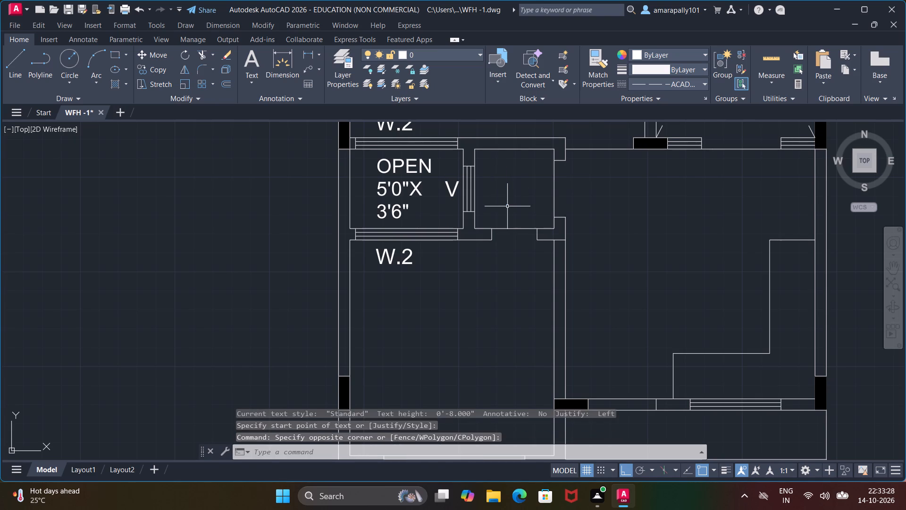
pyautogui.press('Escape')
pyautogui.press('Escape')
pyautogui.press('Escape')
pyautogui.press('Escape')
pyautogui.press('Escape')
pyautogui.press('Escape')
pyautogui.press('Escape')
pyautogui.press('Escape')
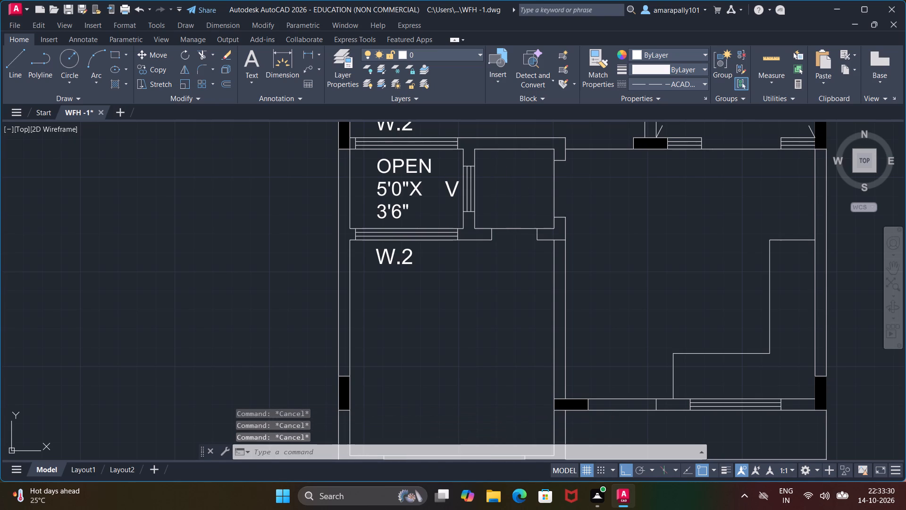
# Add single-line text W.C with 4'0"X3'6" beneath it in the small room beside the OPEN space, with 8" height and 270° rotation.
pyautogui.write('TEXT')
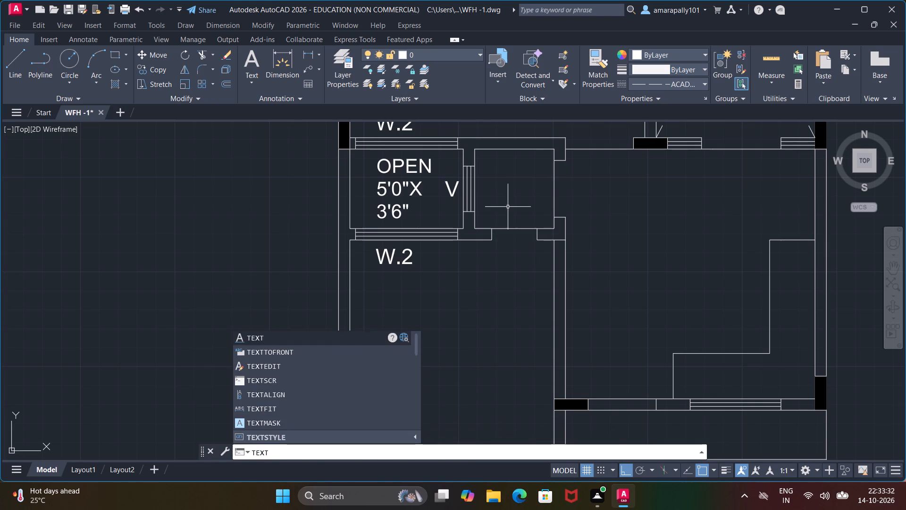
pyautogui.press('Return')
pyautogui.click(481, 166)
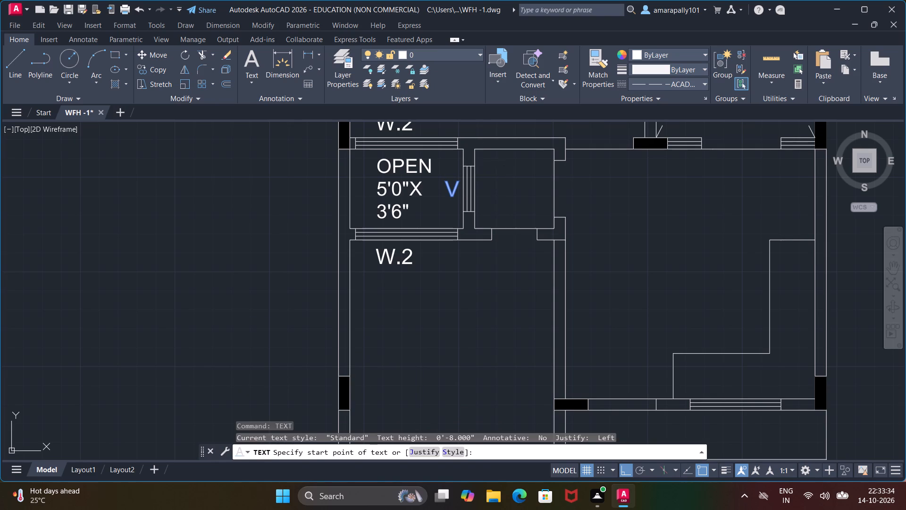
pyautogui.press('Return')
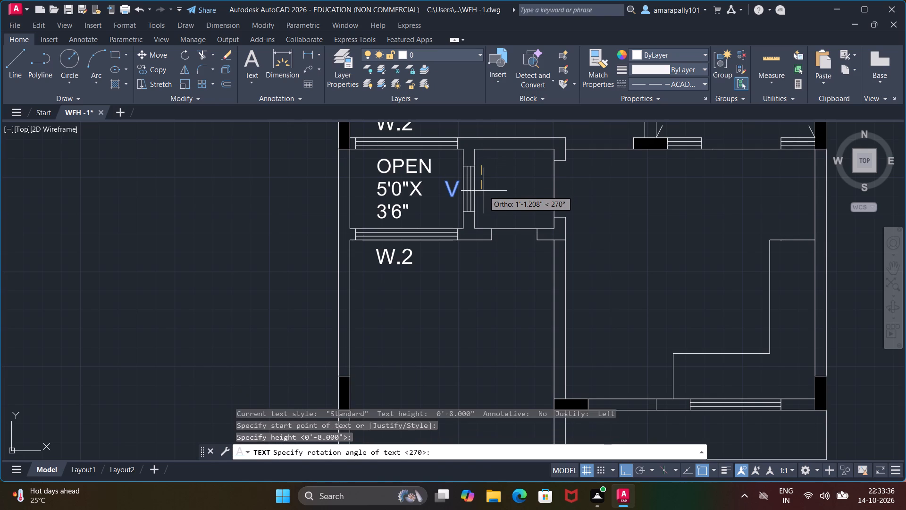
pyautogui.press('Return')
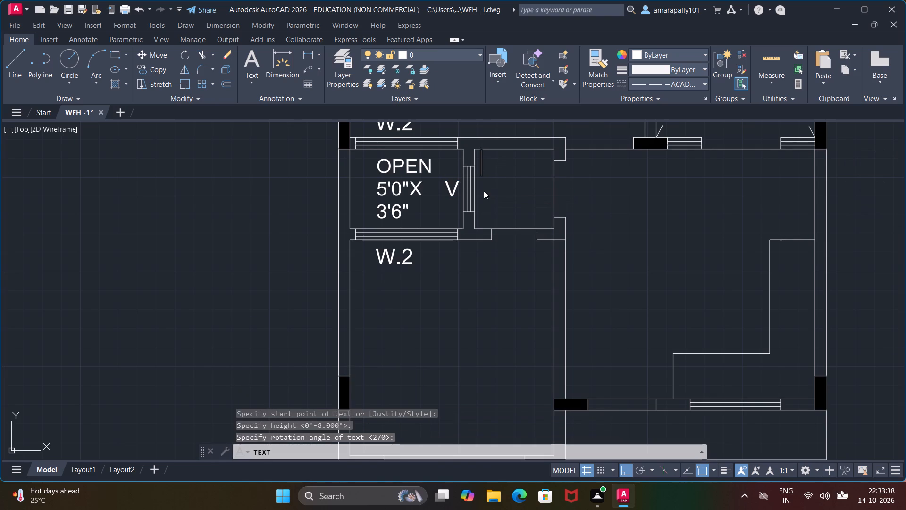
pyautogui.press('w')
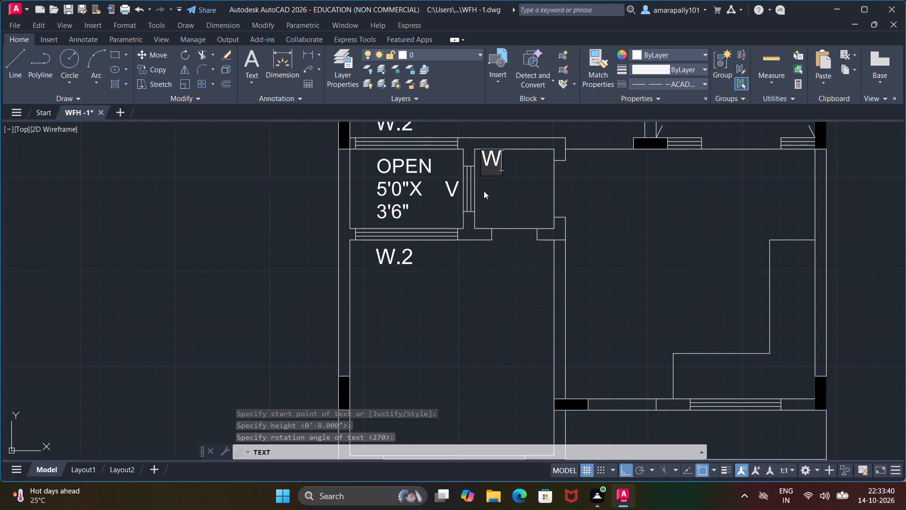
pyautogui.press('.')
pyautogui.press('c')
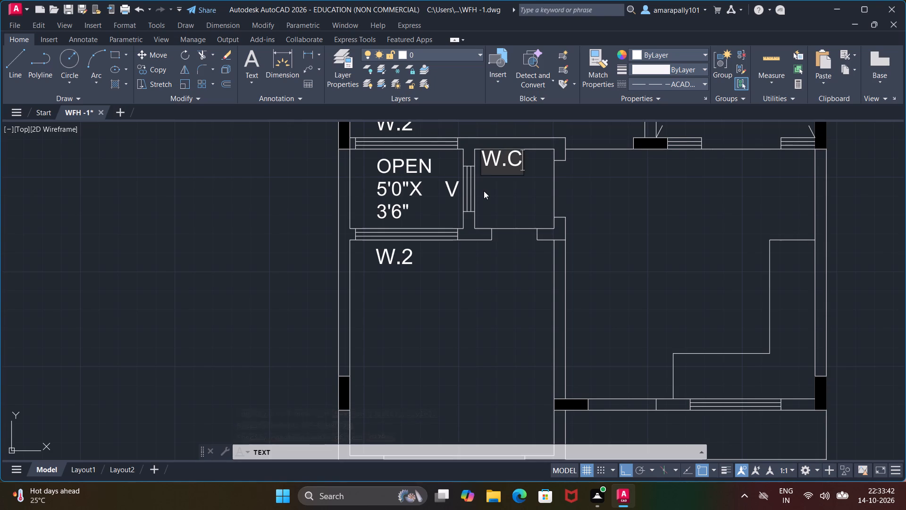
pyautogui.press('Return')
pyautogui.press('4')
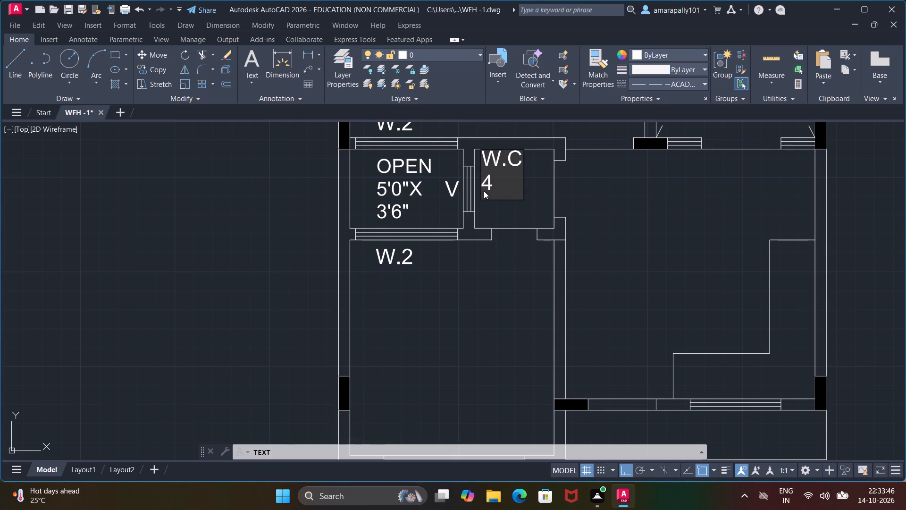
pyautogui.press("'")
pyautogui.press('0')
pyautogui.hotkey('shift', '"')
pyautogui.press('x')
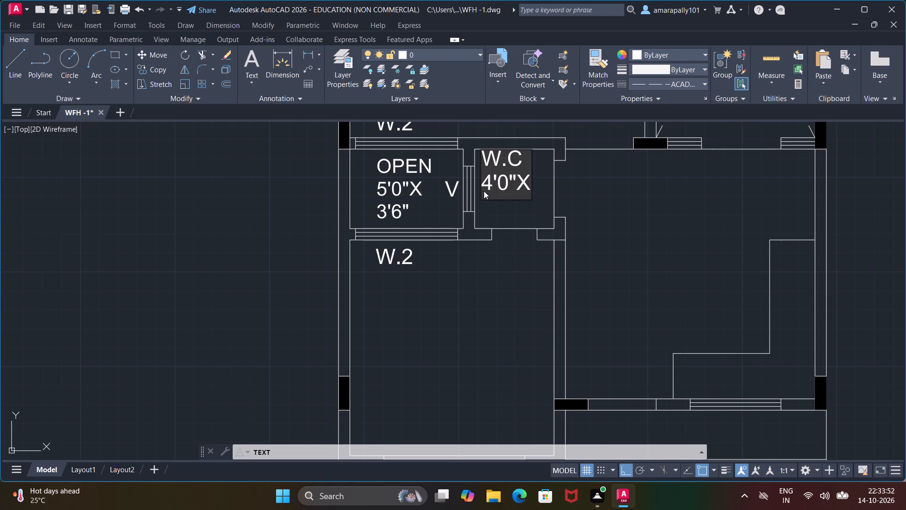
pyautogui.press('3')
pyautogui.press("'")
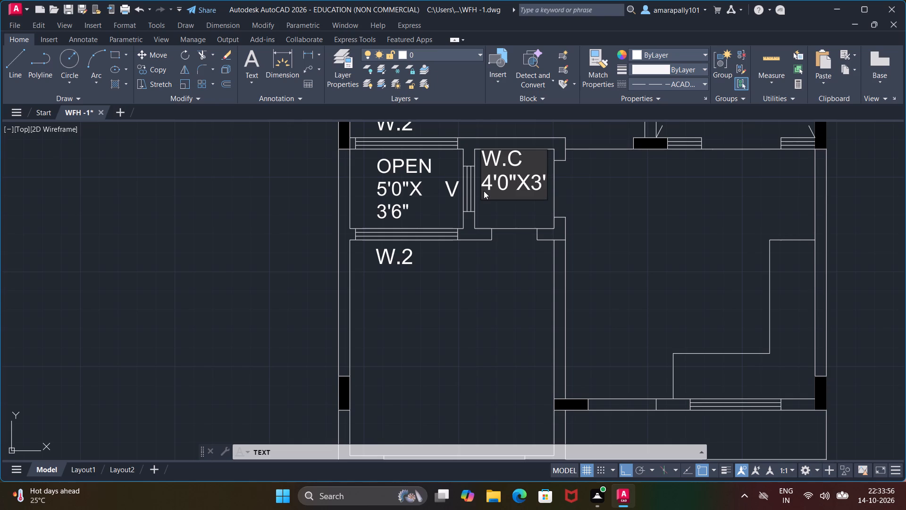
pyautogui.press('6')
pyautogui.hotkey('shift', '"')
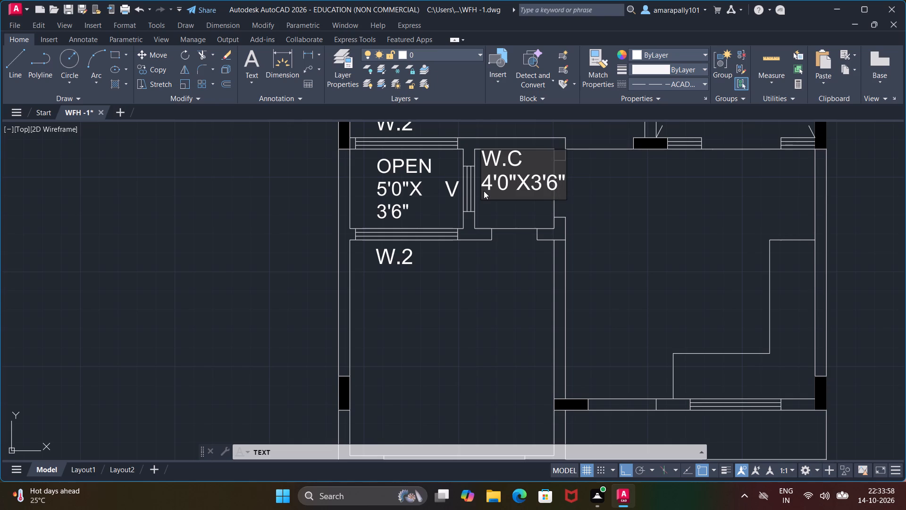
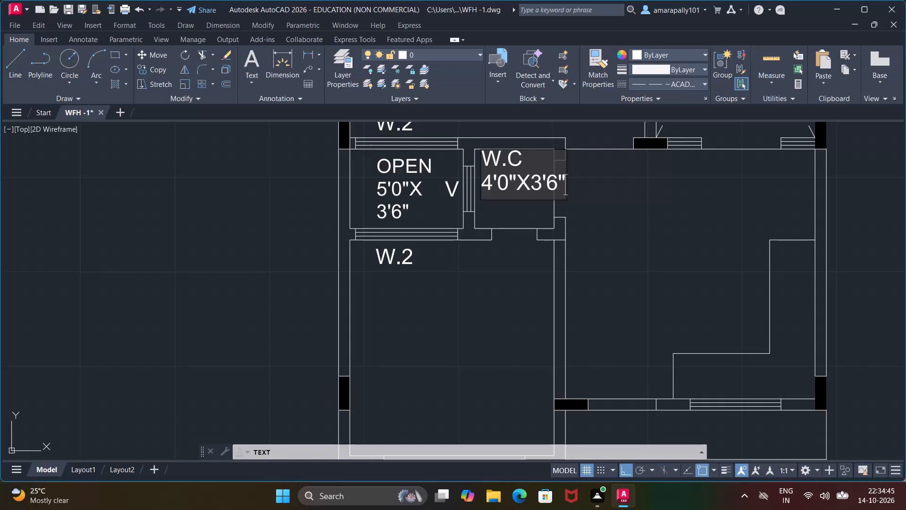
# Break the W.C size text after 4'0"X so that 3'6" sits on its own line below.
pyautogui.click(530, 186)
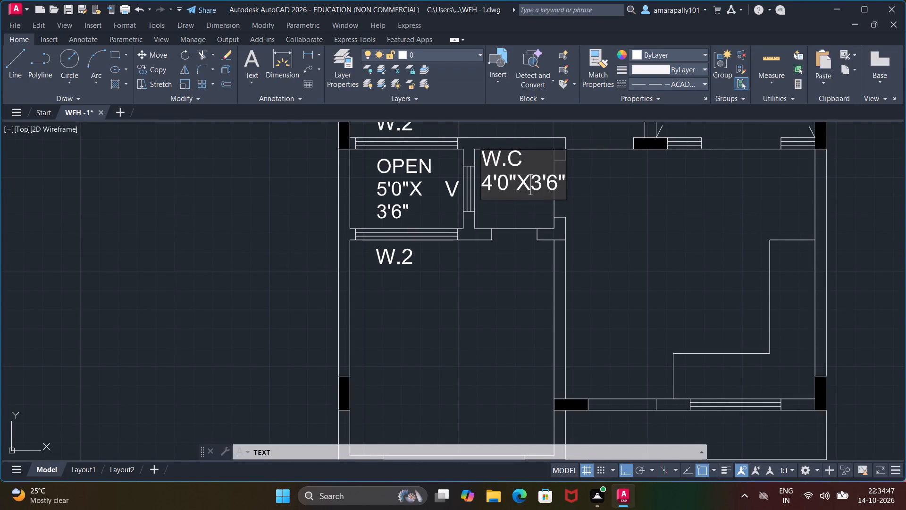
pyautogui.press('Return')
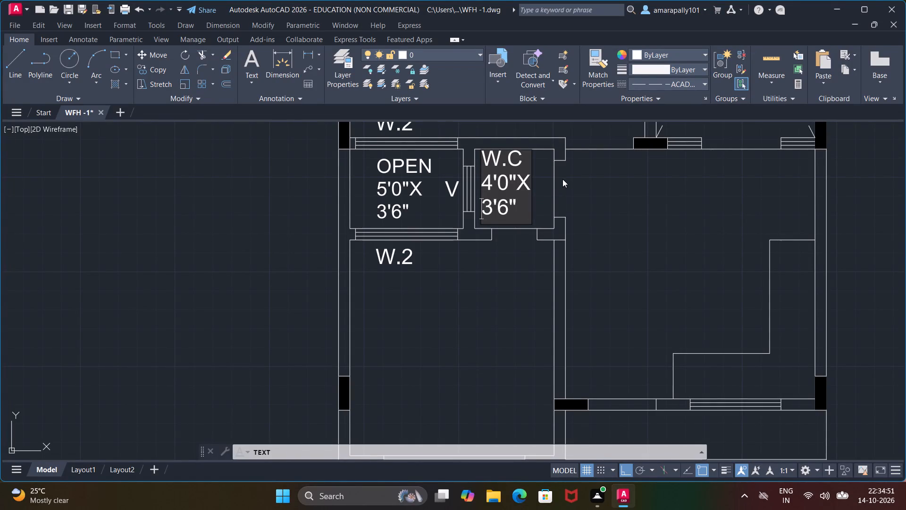
# Add D.2 labels at the W.C's two door openings, one at the lower opening and one beside the east opening.
pyautogui.click(521, 253)
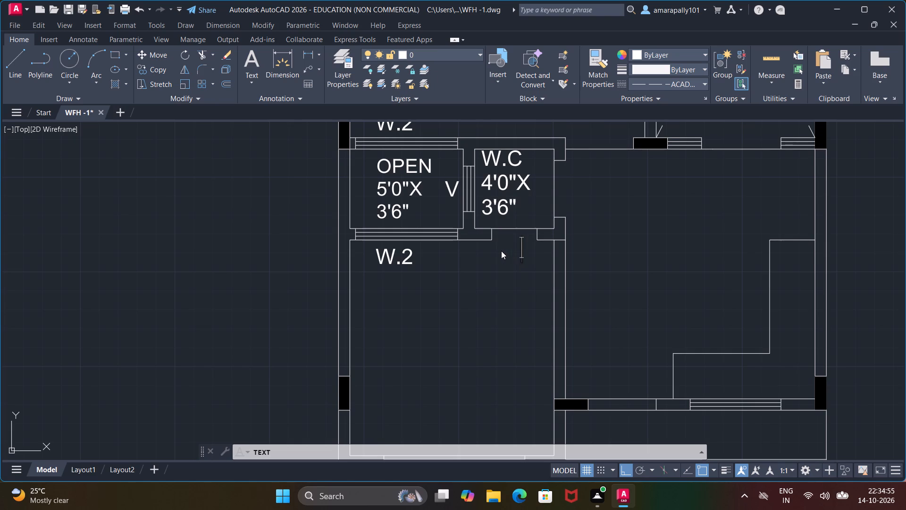
pyautogui.click(501, 251)
pyautogui.press('d')
pyautogui.write('.2')
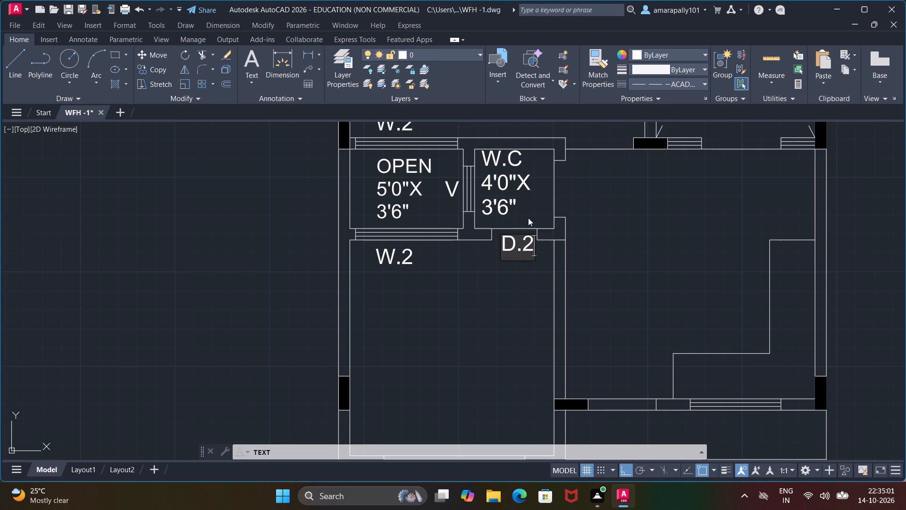
pyautogui.click(569, 204)
pyautogui.press('d')
pyautogui.press('.')
pyautogui.press('2')
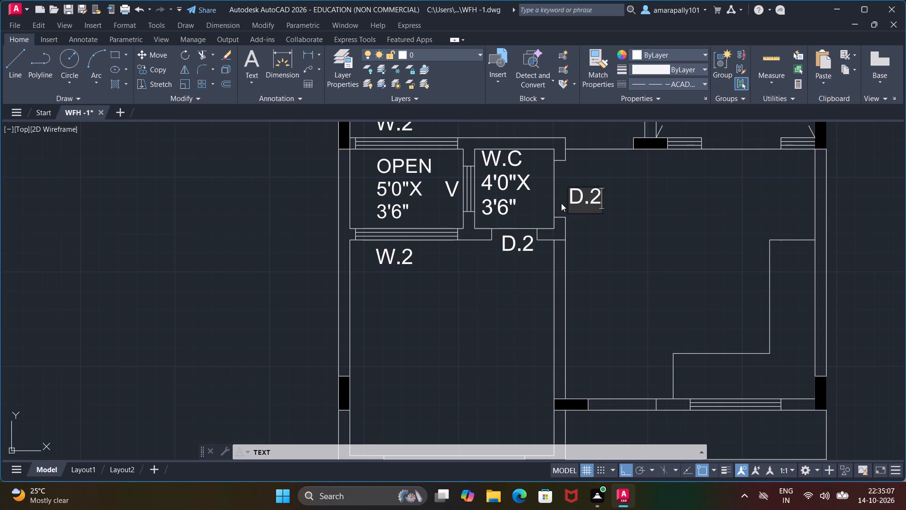
pyautogui.click(528, 224)
pyautogui.press('Escape')
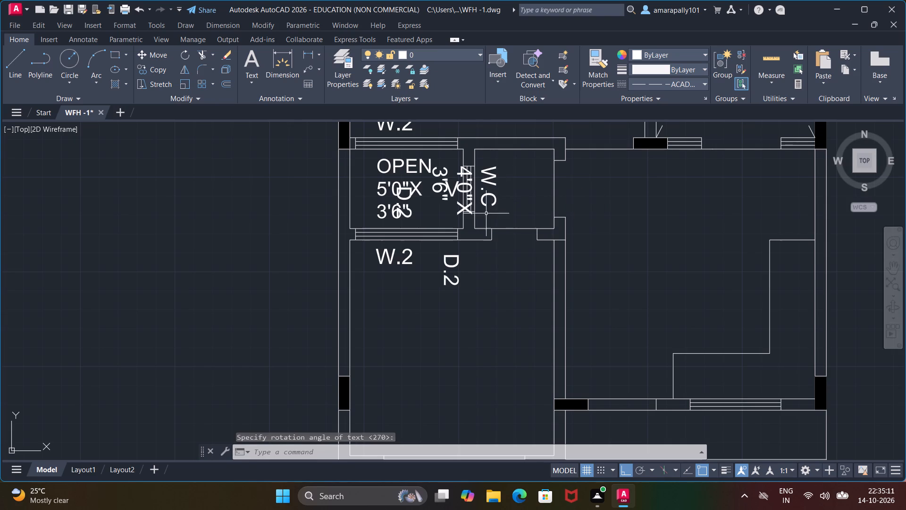
# Rotate both D.2 labels and the W.C and 4'0"X lines together by 90° about the W.C text's insertion point.
pyautogui.click(406, 197)
pyautogui.click(449, 255)
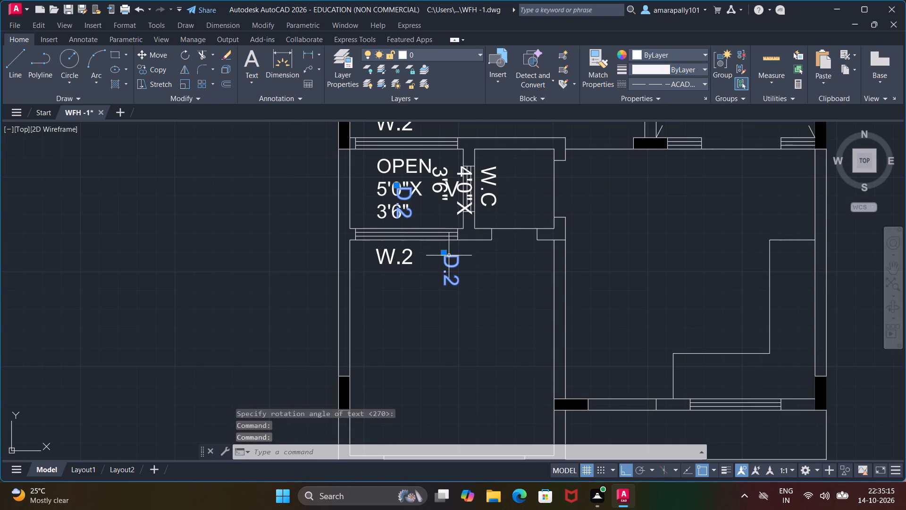
pyautogui.click(469, 192)
pyautogui.click(491, 186)
pyautogui.rightClick(478, 188)
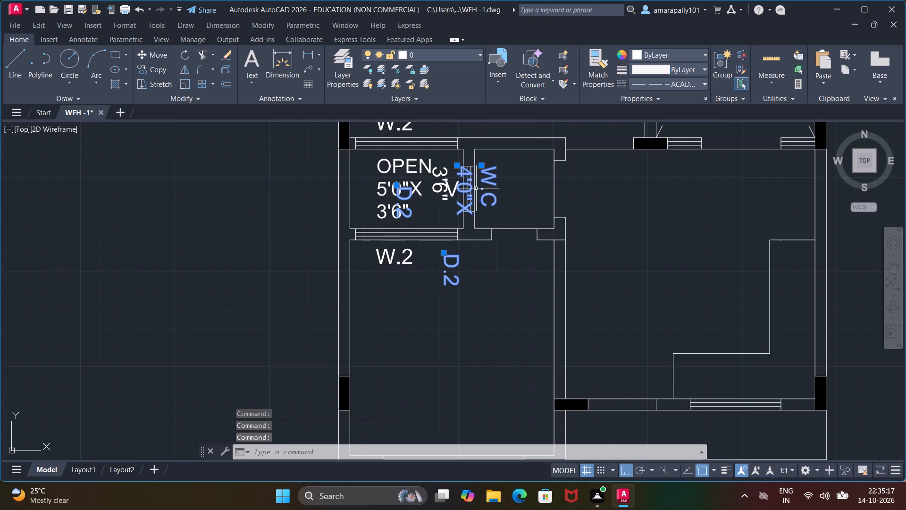
pyautogui.click(517, 307)
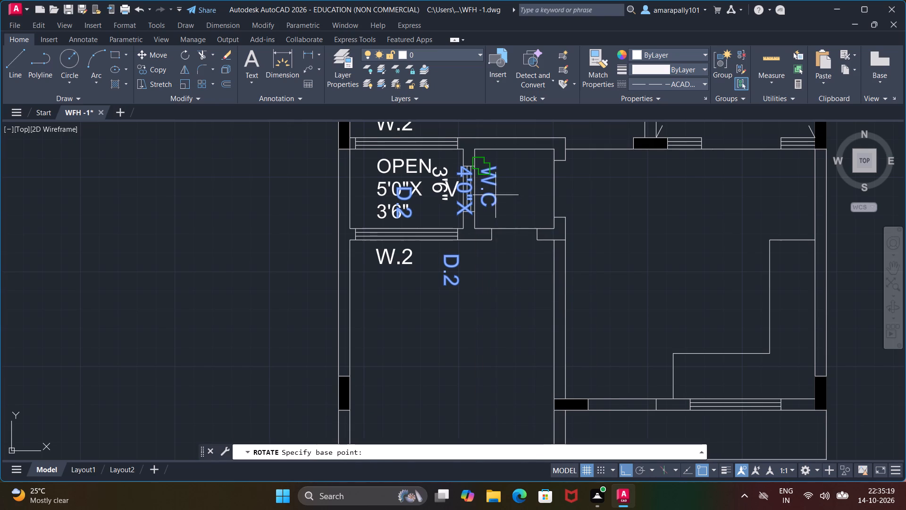
pyautogui.click(495, 193)
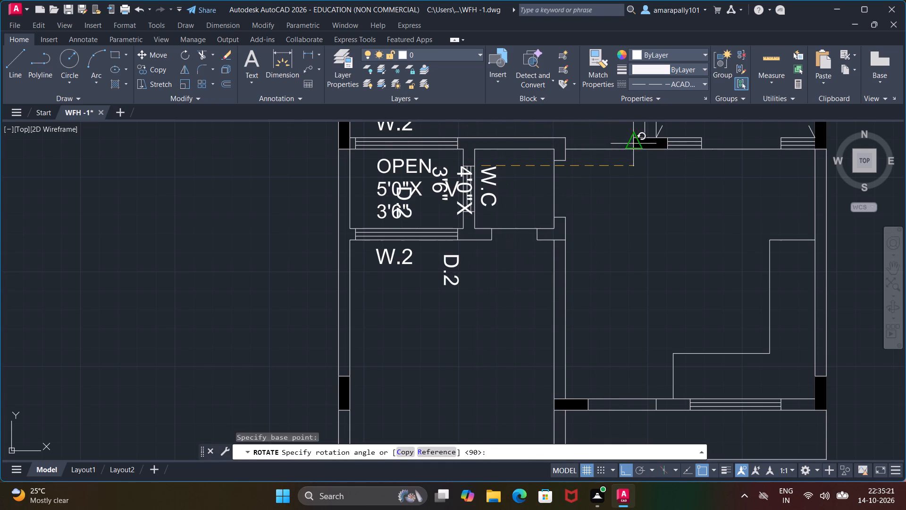
pyautogui.moveTo(490, 131); pyautogui.dragTo(466, 301, button='middle')
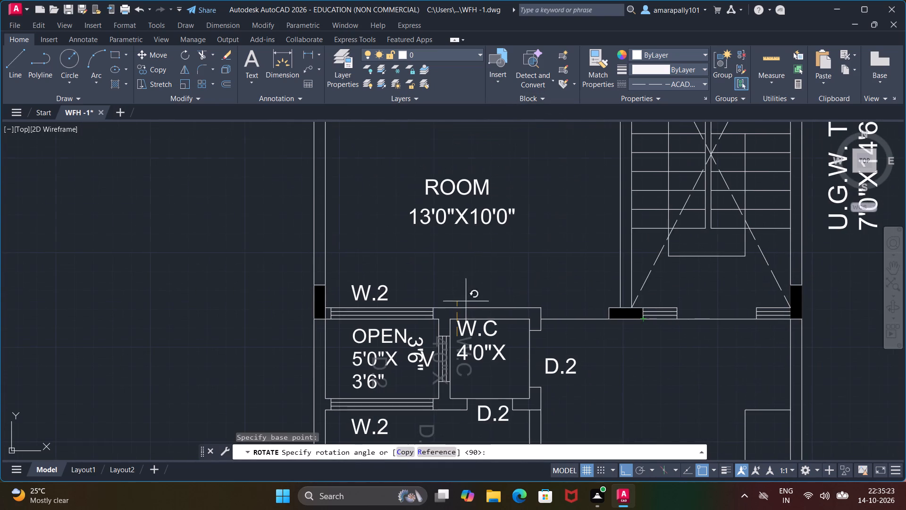
pyautogui.click(465, 253)
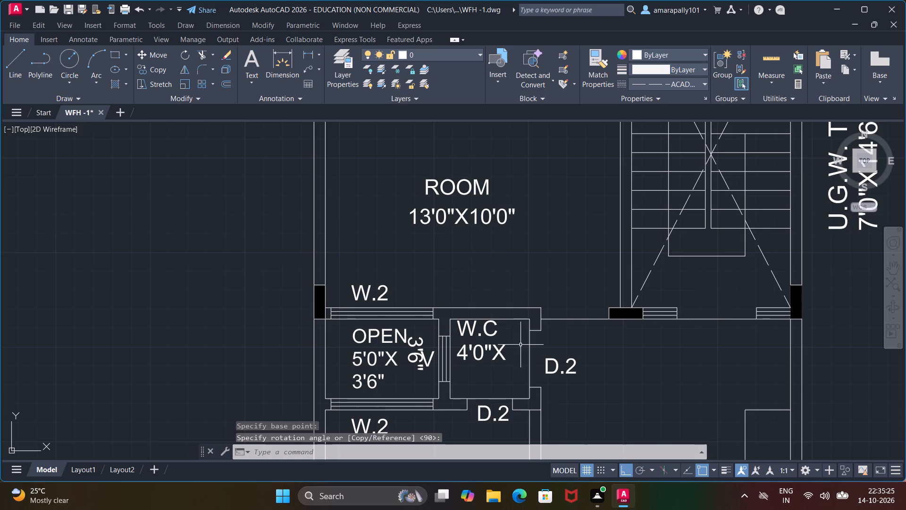
# Rotate the sideways 3'6" text between the OPEN space and the W.C by 90° so it reads horizontally.
pyautogui.click(411, 360)
pyautogui.rightClick(416, 350)
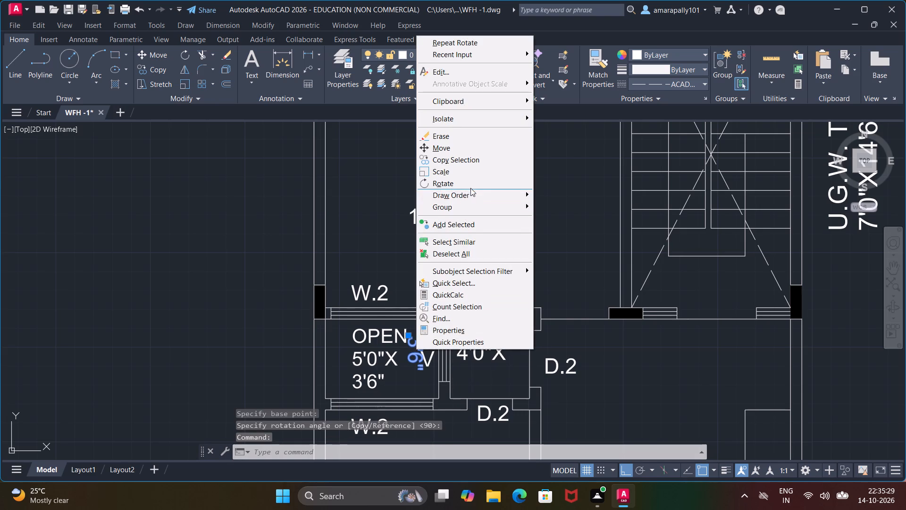
pyautogui.click(470, 182)
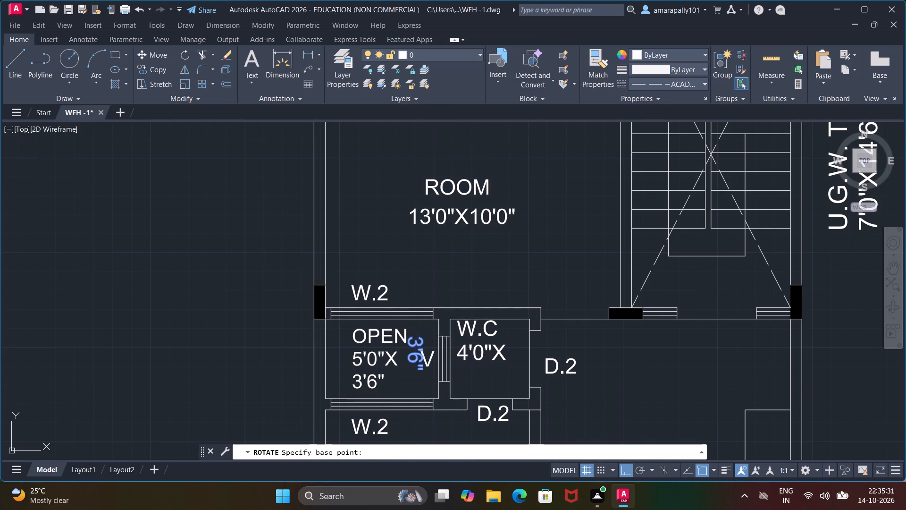
pyautogui.click(417, 326)
pyautogui.click(422, 211)
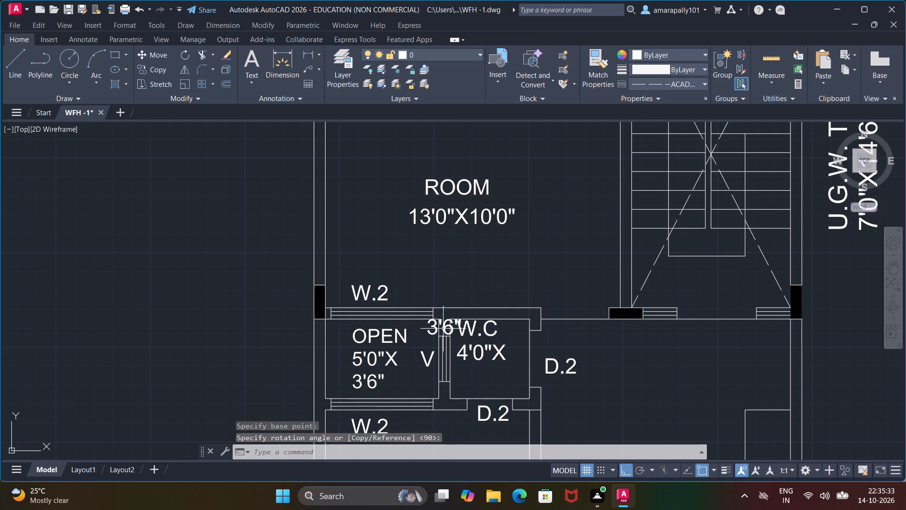
# Move the 3'6" text into the W.C room beneath the 4'0"X line, with Ortho off.
pyautogui.click(443, 329)
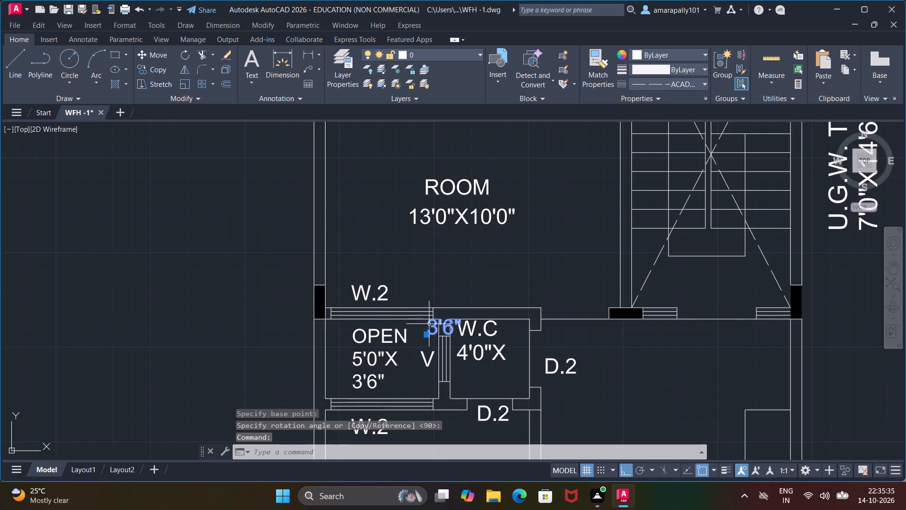
pyautogui.rightClick(430, 323)
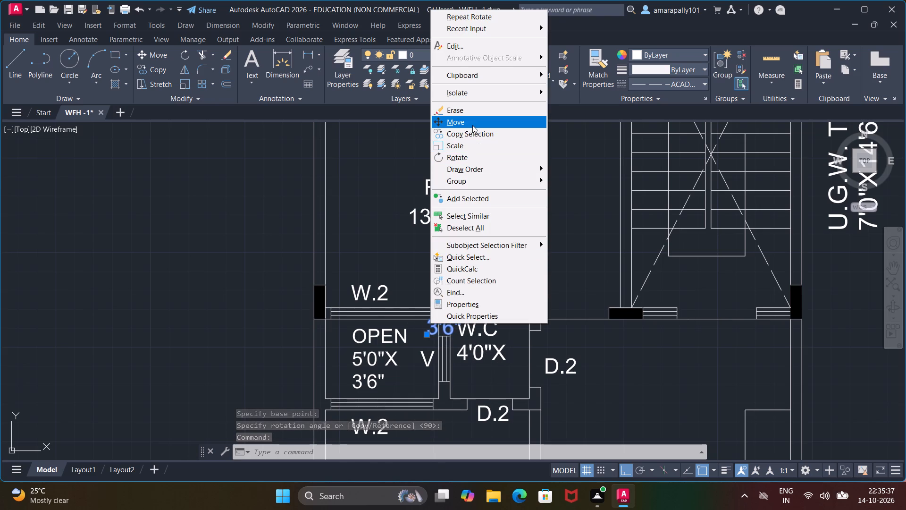
pyautogui.click(472, 125)
pyautogui.click(438, 337)
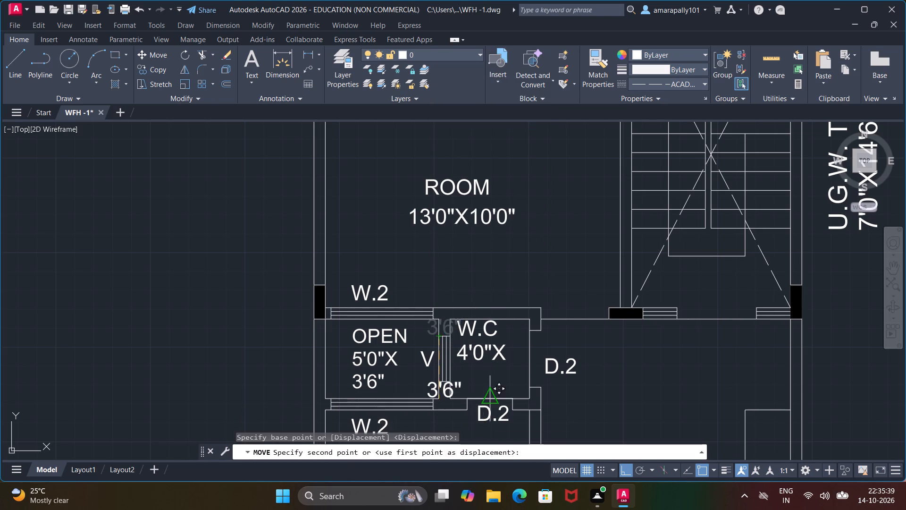
pyautogui.scroll(2, 494, 397)
pyautogui.press('F8')
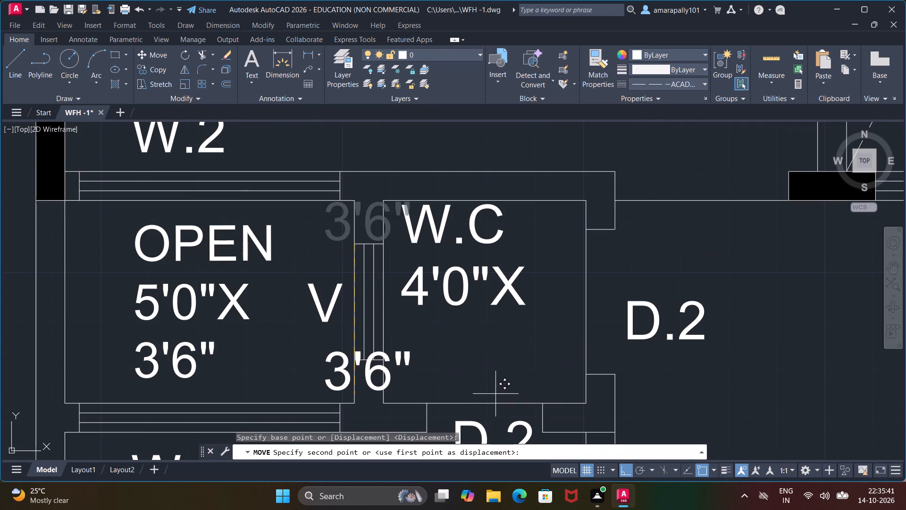
pyautogui.click(442, 383)
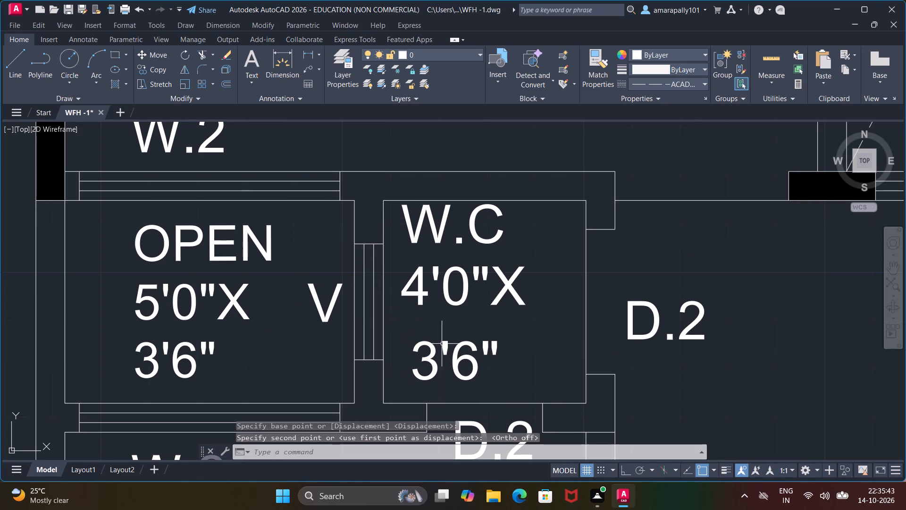
# Move the W.C and 4'0"X lines down slightly so they sit closer above the 3'6" line.
pyautogui.click(450, 301)
pyautogui.click(454, 239)
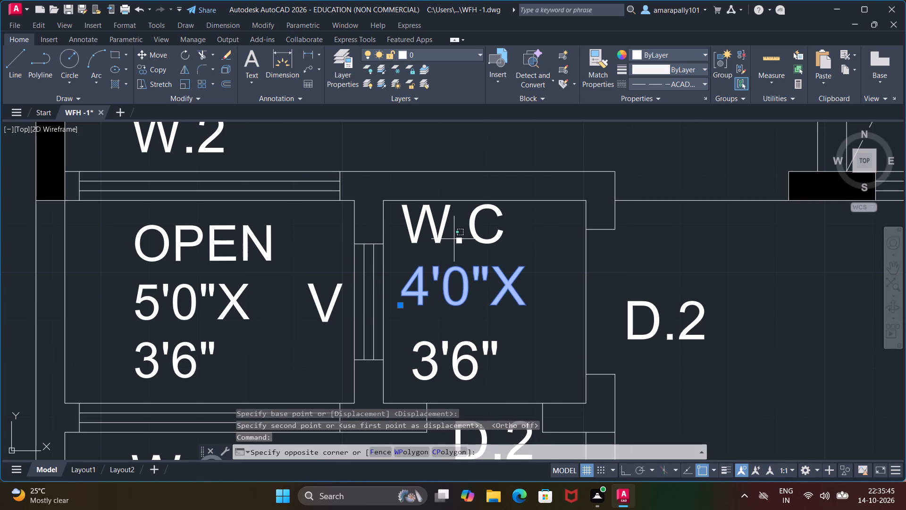
pyautogui.click(440, 238)
pyautogui.rightClick(440, 239)
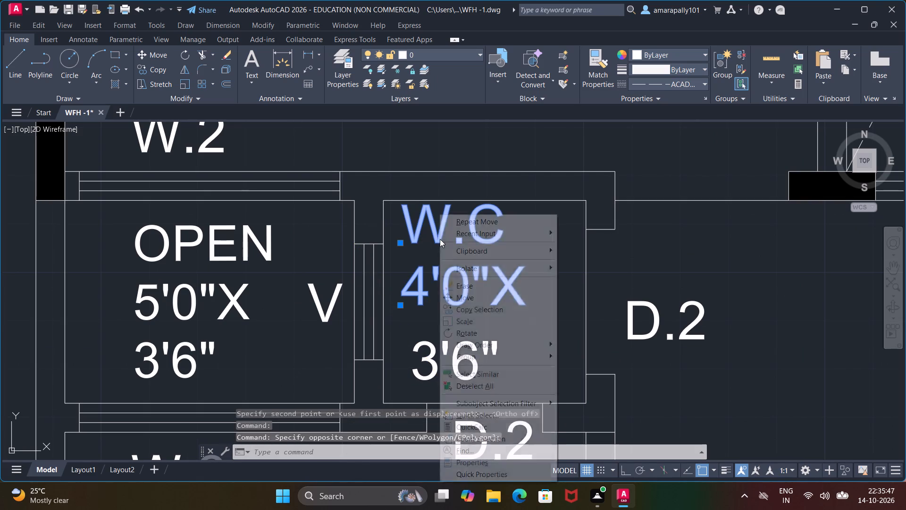
pyautogui.click(467, 298)
pyautogui.click(453, 289)
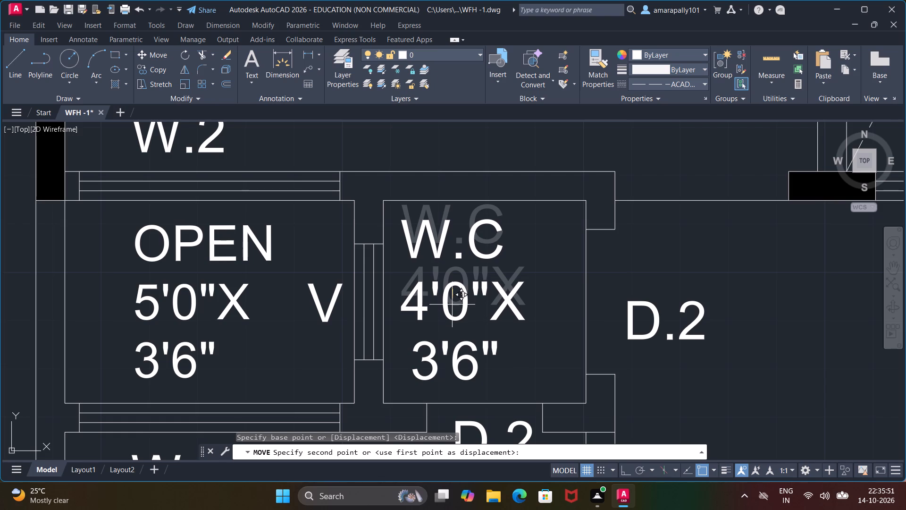
pyautogui.click(452, 305)
# Rotate the D.2 label beside the W.C's east door opening by about 90° so it reads vertically.
pyautogui.scroll(-2, 554, 323)
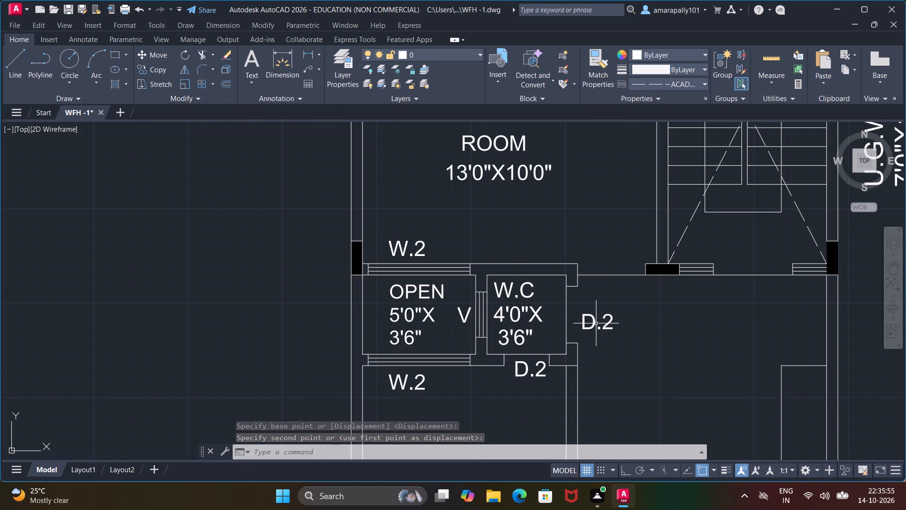
pyautogui.click(596, 323)
pyautogui.rightClick(638, 311)
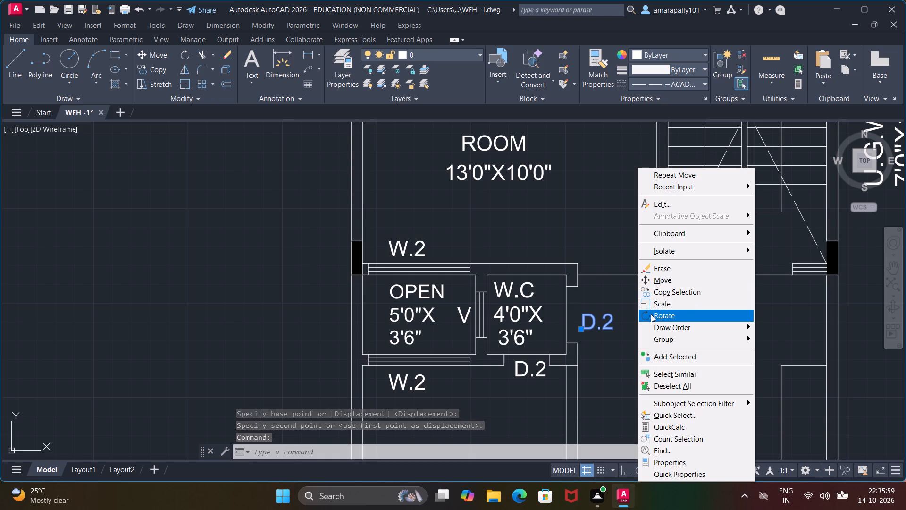
pyautogui.click(651, 314)
pyautogui.click(586, 331)
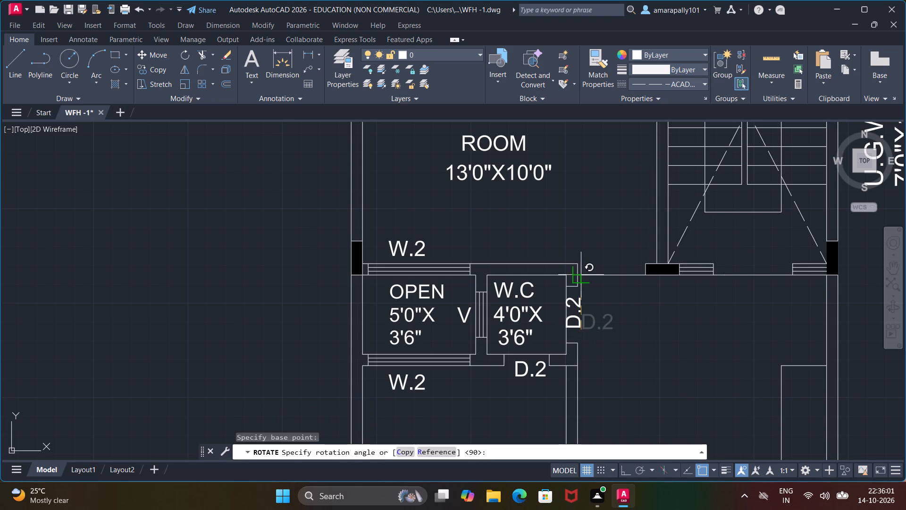
pyautogui.click(579, 219)
# Move the vertical D.2 label slightly down and outward so it is centred along the W.C's east door opening.
pyautogui.click(574, 317)
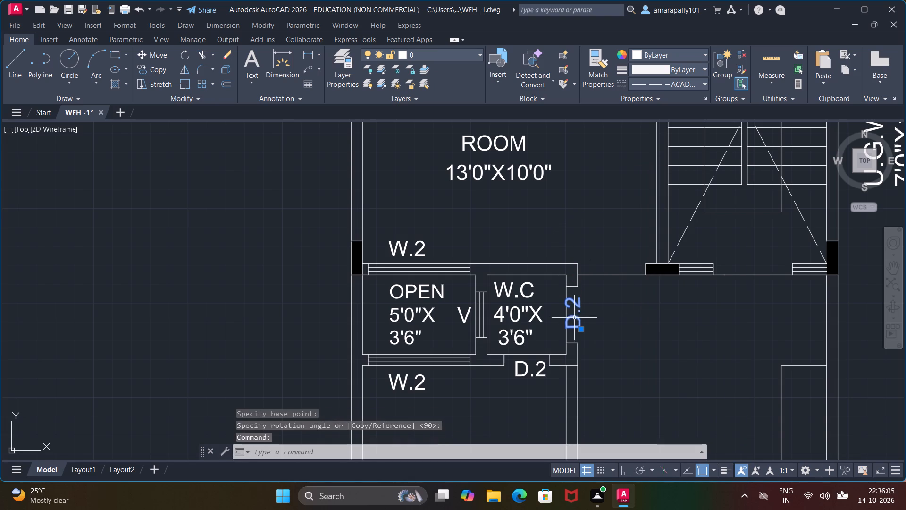
pyautogui.rightClick(586, 315)
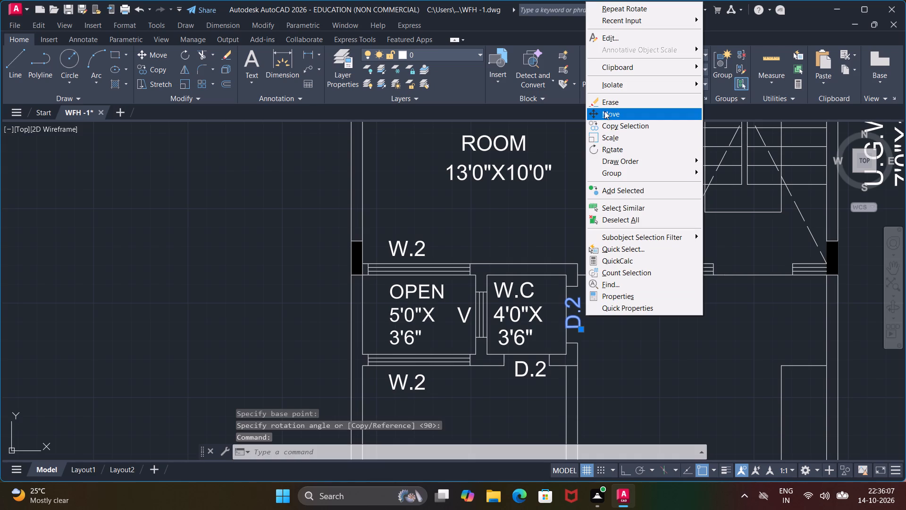
pyautogui.click(604, 111)
pyautogui.click(574, 321)
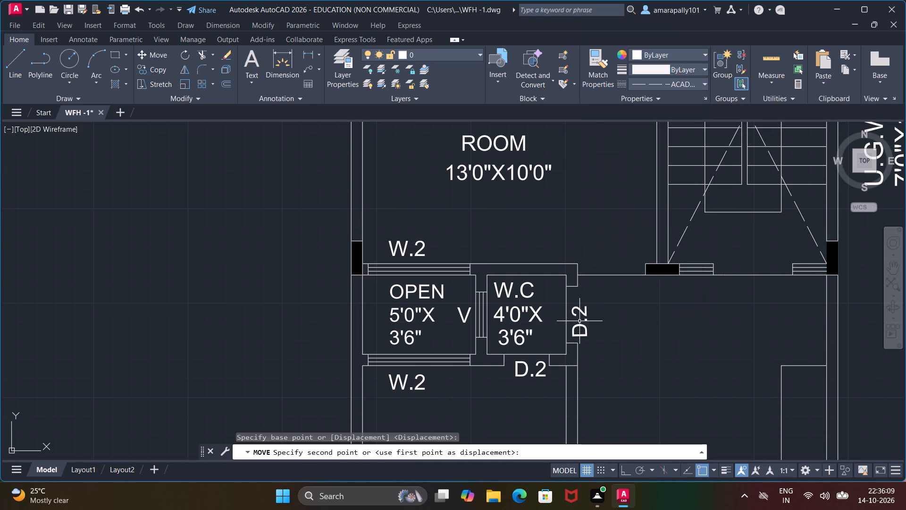
pyautogui.click(579, 321)
# Move the vertical D.2 label slightly up along the W.C's east door opening.
pyautogui.scroll(3, 571, 320)
pyautogui.click(618, 350)
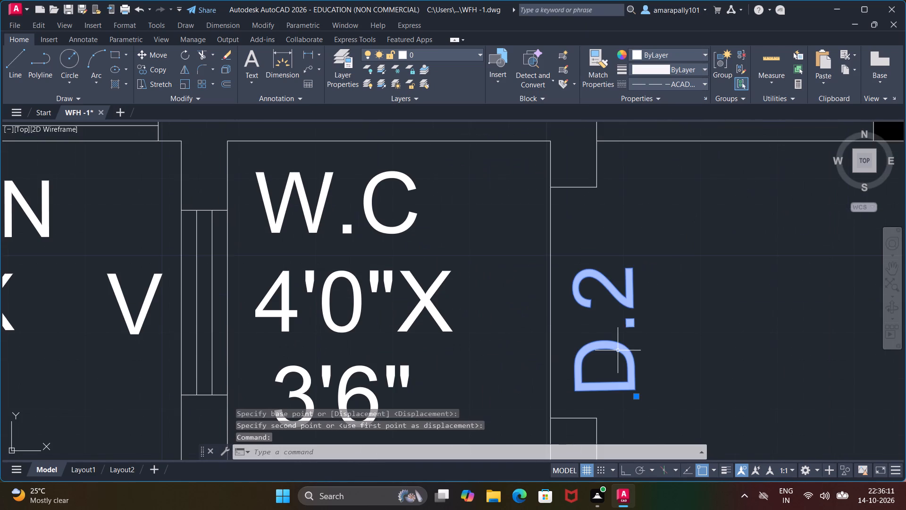
pyautogui.rightClick(617, 348)
pyautogui.click(648, 149)
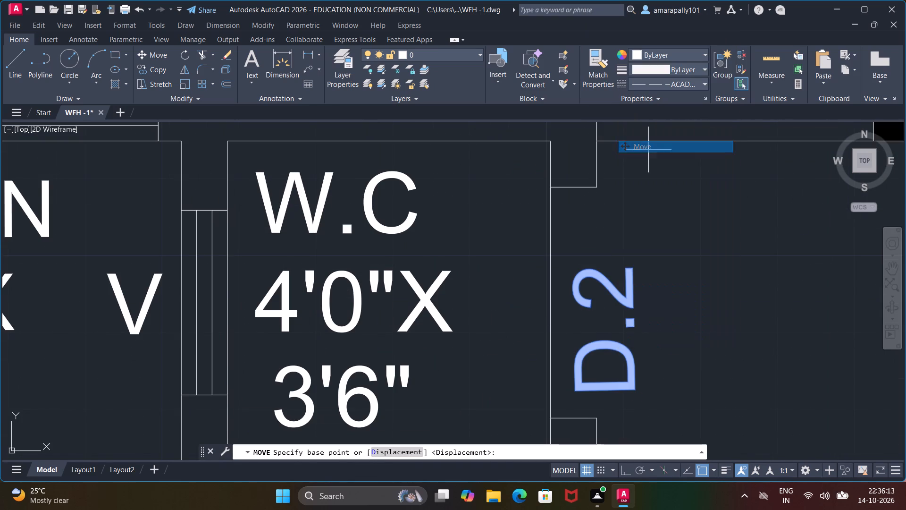
pyautogui.click(621, 324)
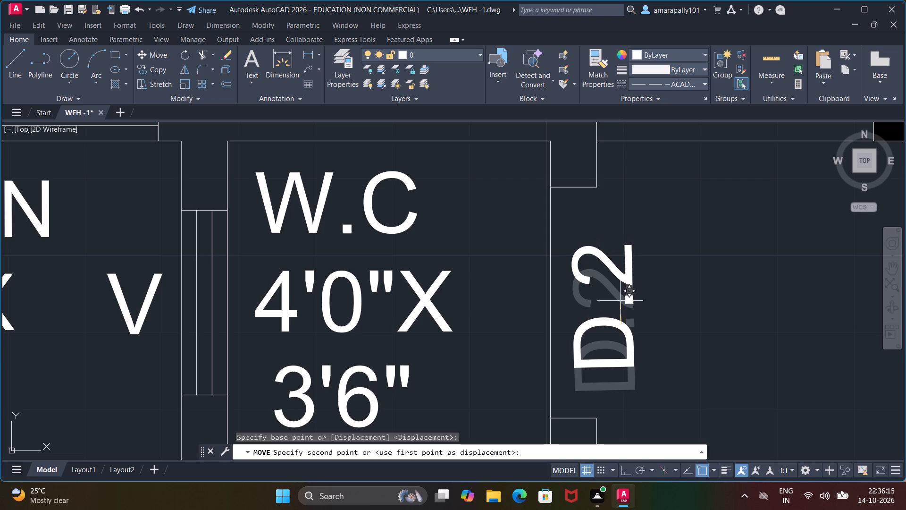
pyautogui.click(619, 302)
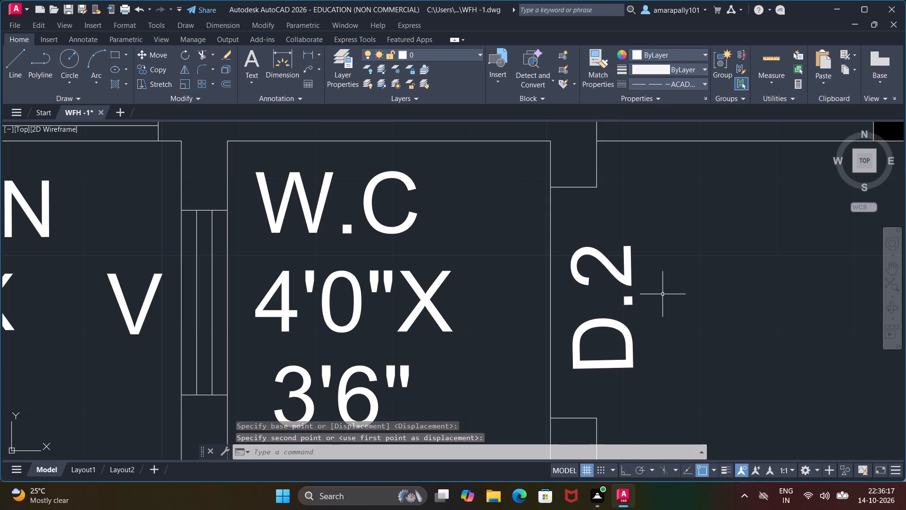
pyautogui.press('Escape')
pyautogui.press('Escape')
pyautogui.press('Escape')
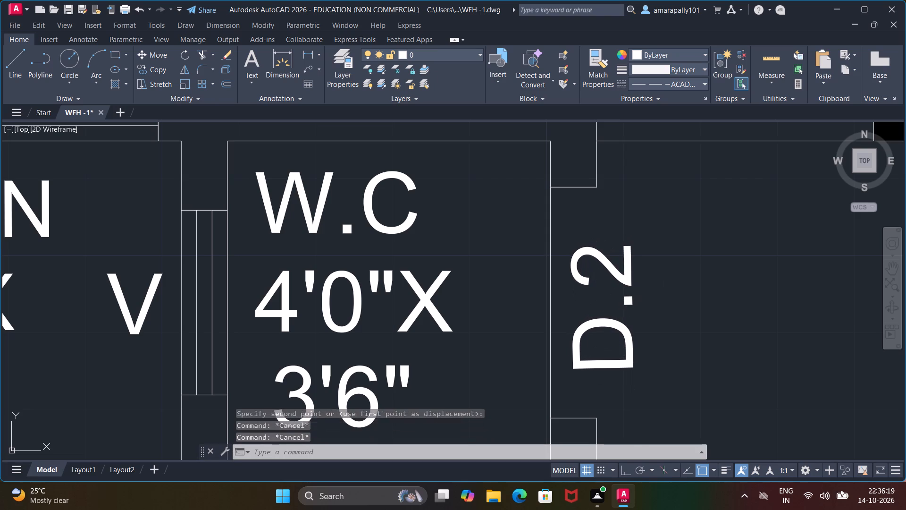
pyautogui.press('Escape')
pyautogui.press('Escape')
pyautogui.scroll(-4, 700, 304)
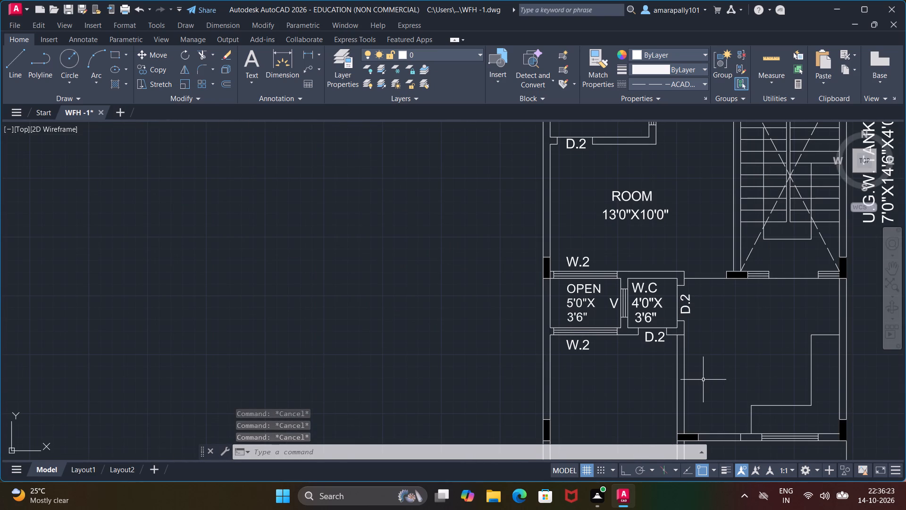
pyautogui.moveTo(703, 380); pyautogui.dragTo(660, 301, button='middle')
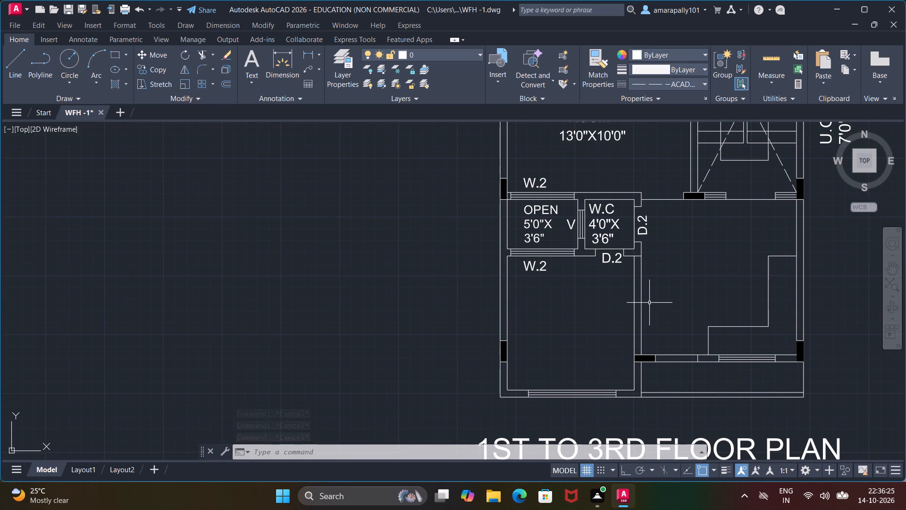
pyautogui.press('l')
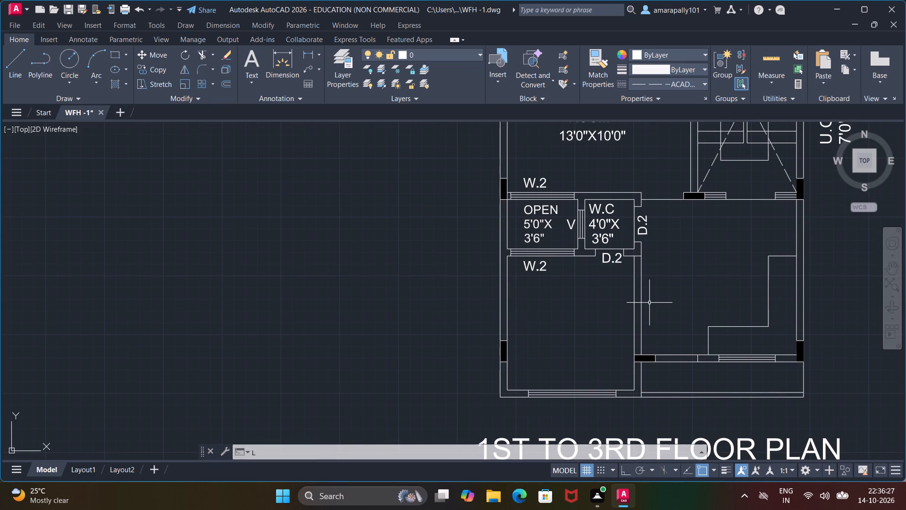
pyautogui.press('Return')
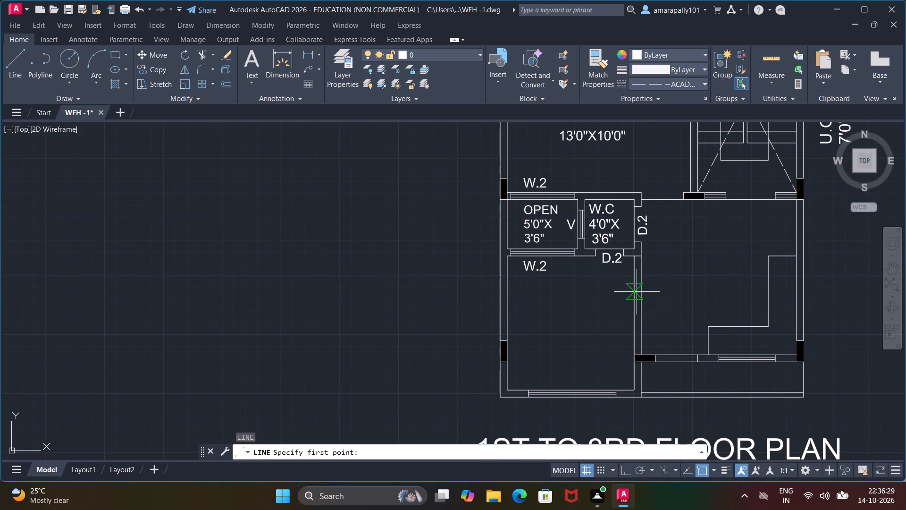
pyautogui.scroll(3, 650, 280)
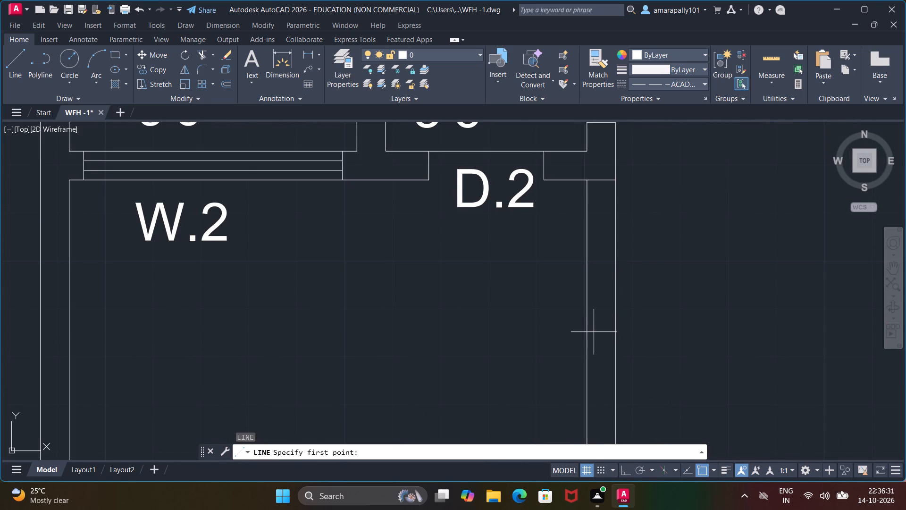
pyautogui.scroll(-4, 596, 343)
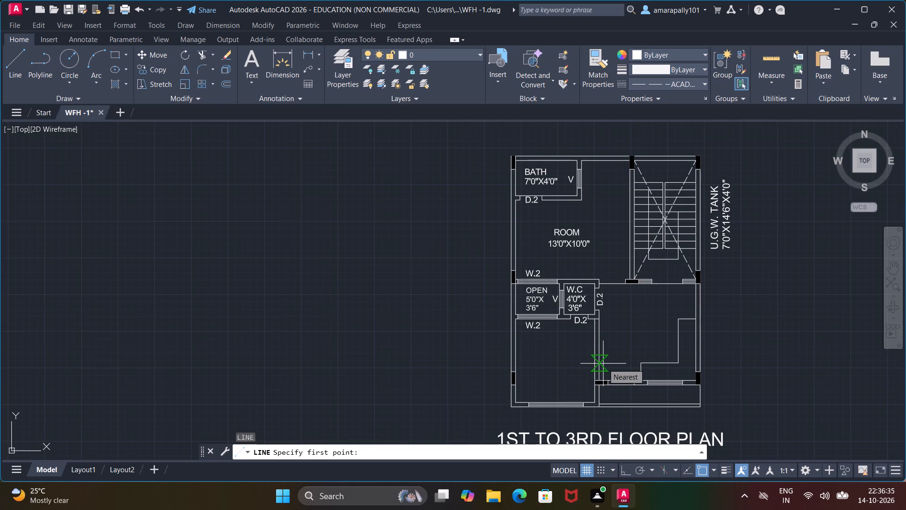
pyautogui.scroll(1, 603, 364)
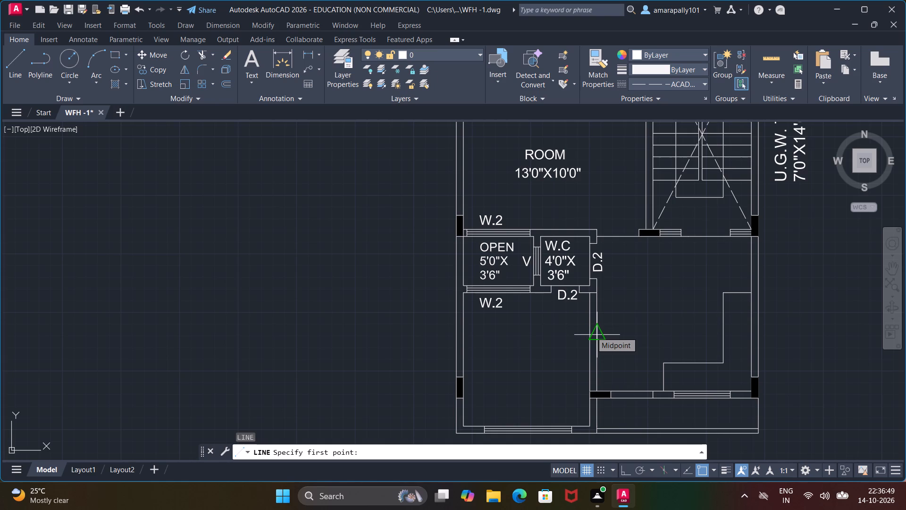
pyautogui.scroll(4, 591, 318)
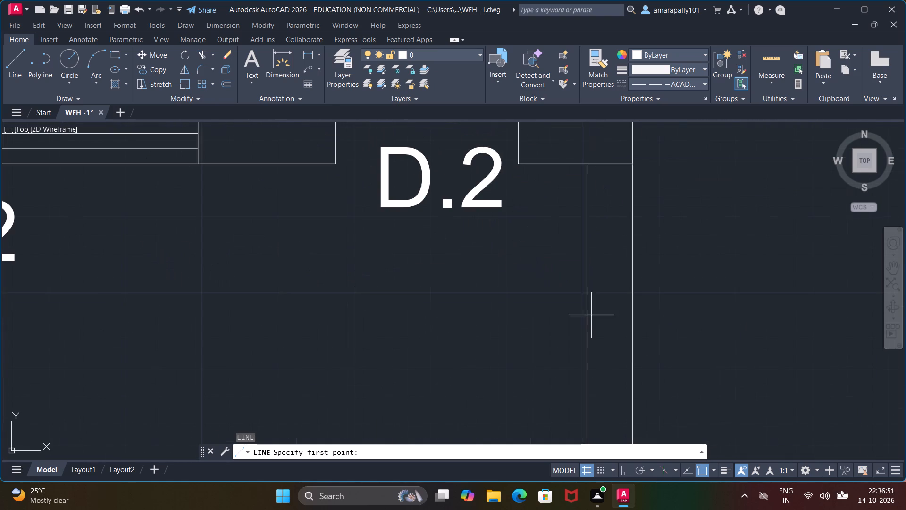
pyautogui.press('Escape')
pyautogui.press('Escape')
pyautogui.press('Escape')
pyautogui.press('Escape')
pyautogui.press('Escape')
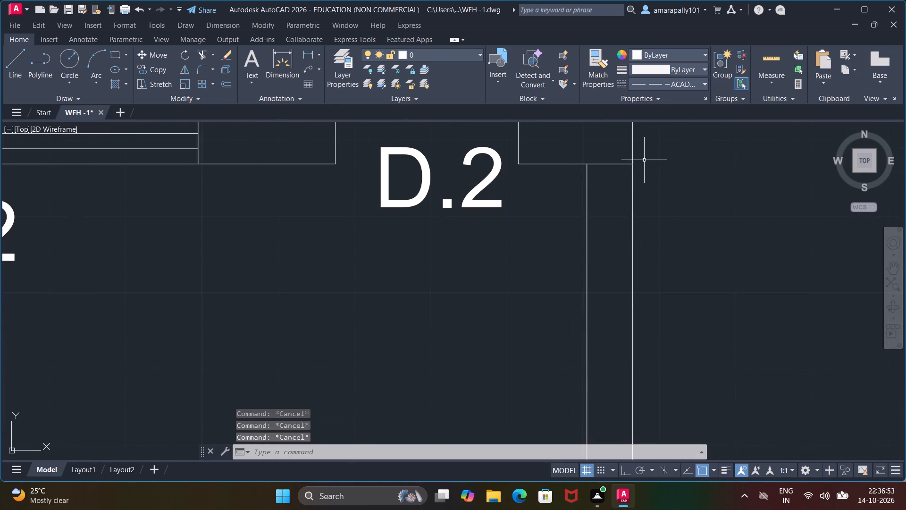
# Draw a short line across the top of the lower room's east wall, level with the W.C's south wall face.
pyautogui.press('l')
pyautogui.press('Return')
pyautogui.click(630, 167)
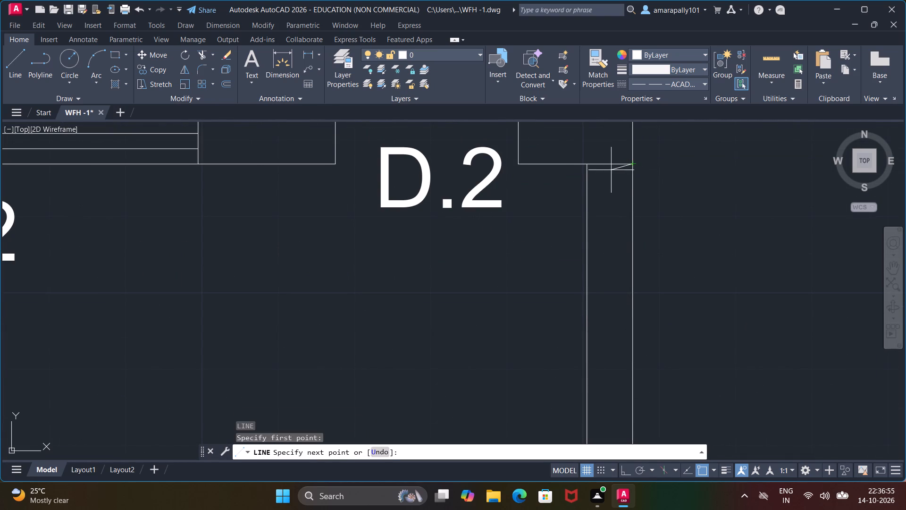
pyautogui.click(587, 167)
pyautogui.press('Escape')
pyautogui.press('Escape')
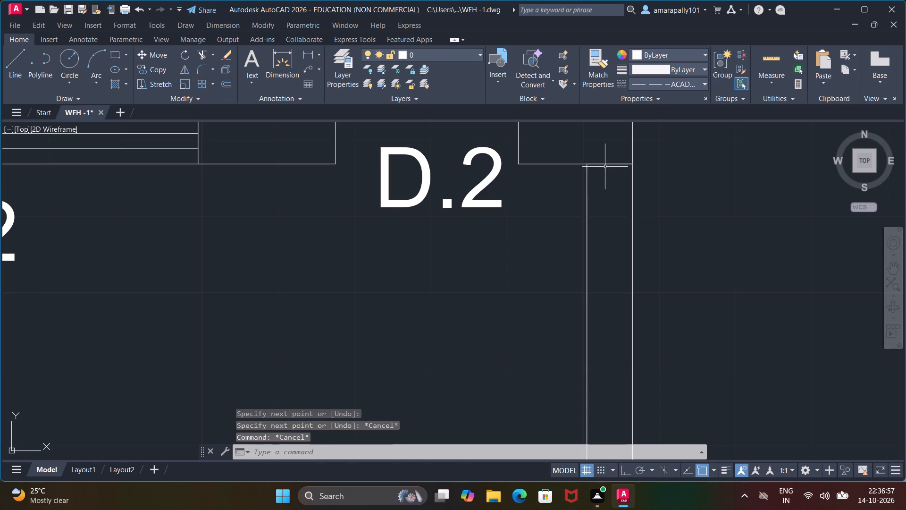
# Copy the short cross-wall line 3'6" straight down the wall with Ortho on, after trying and undoing a 3' copy.
pyautogui.click(605, 166)
pyautogui.press('Escape')
pyautogui.click(606, 165)
pyautogui.rightClick(606, 165)
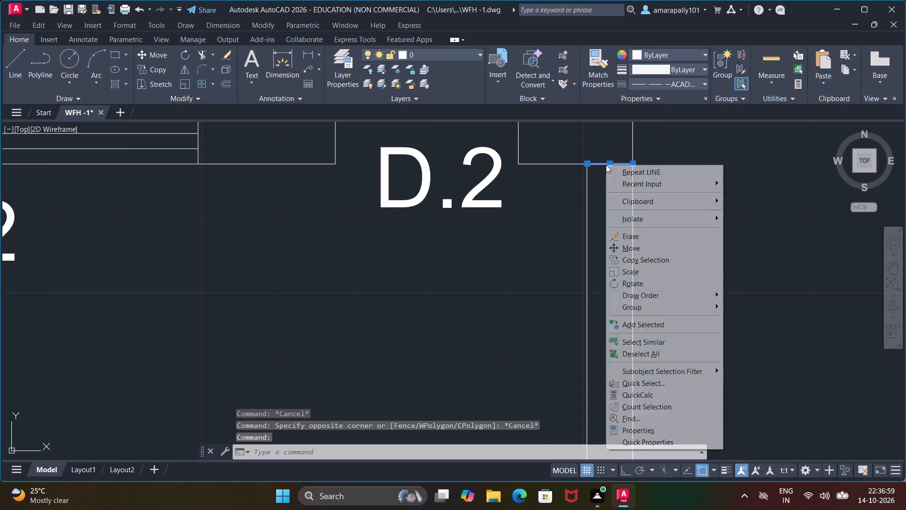
pyautogui.click(634, 264)
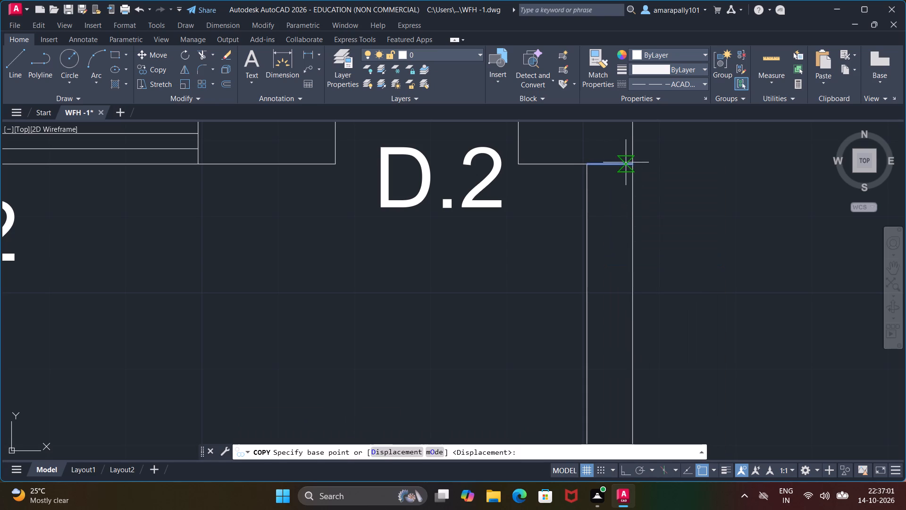
pyautogui.click(630, 163)
pyautogui.write("3'")
pyautogui.press('Return')
pyautogui.scroll(-3, 698, 278)
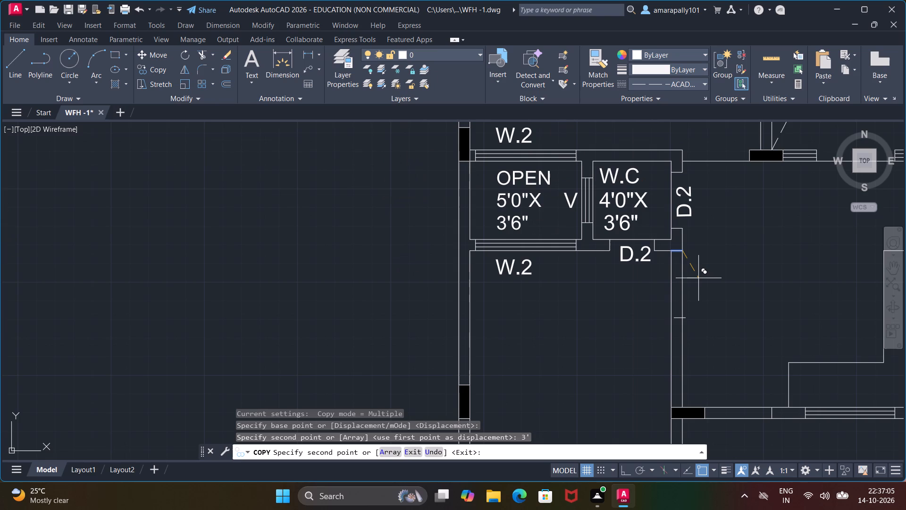
pyautogui.hotkey('ctrl', 'z')
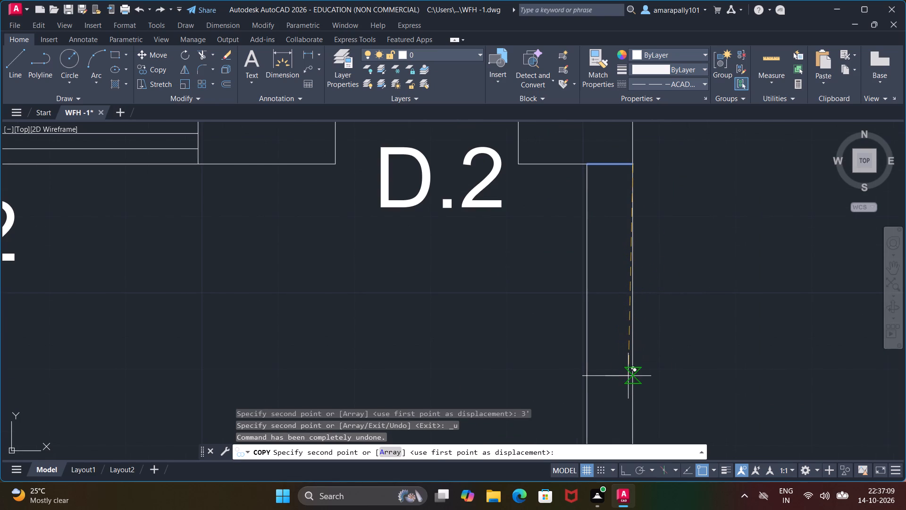
pyautogui.press('F8')
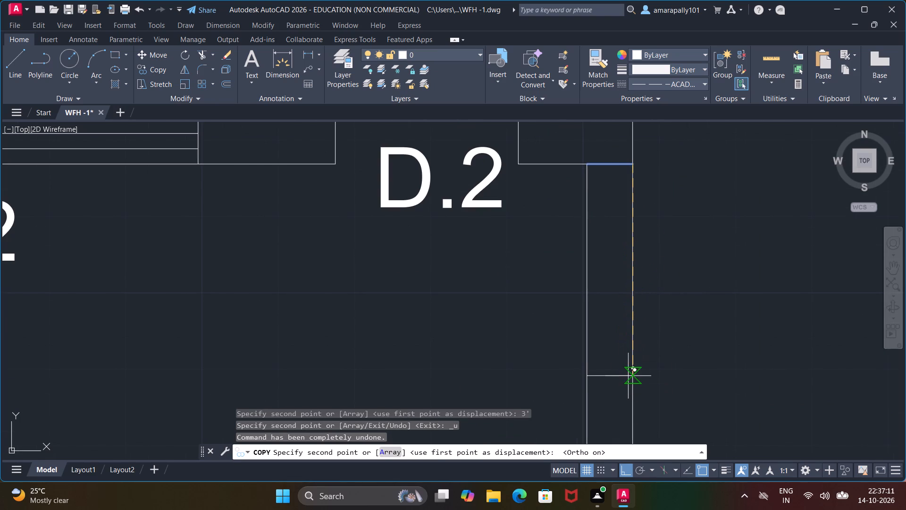
pyautogui.scroll(-2, 619, 419)
pyautogui.moveTo(611, 421); pyautogui.dragTo(571, 236, button='middle')
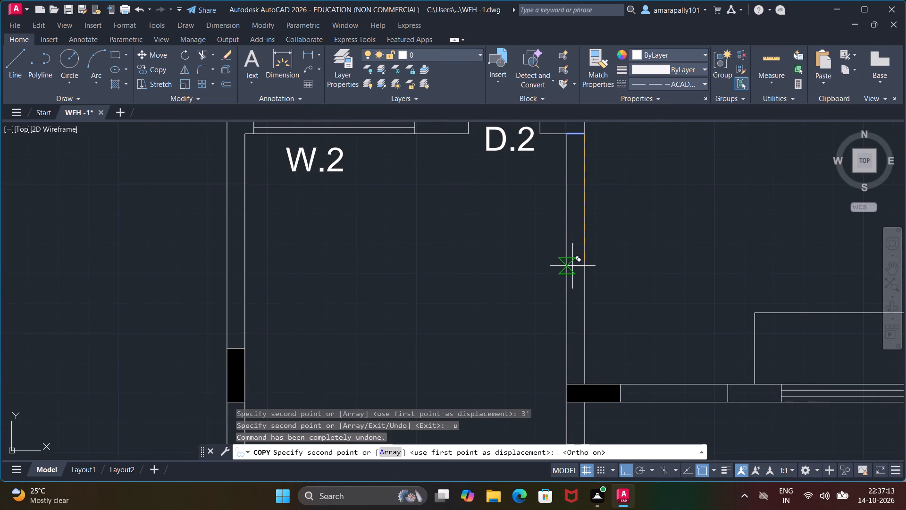
pyautogui.write('3\'6"')
pyautogui.press('Return')
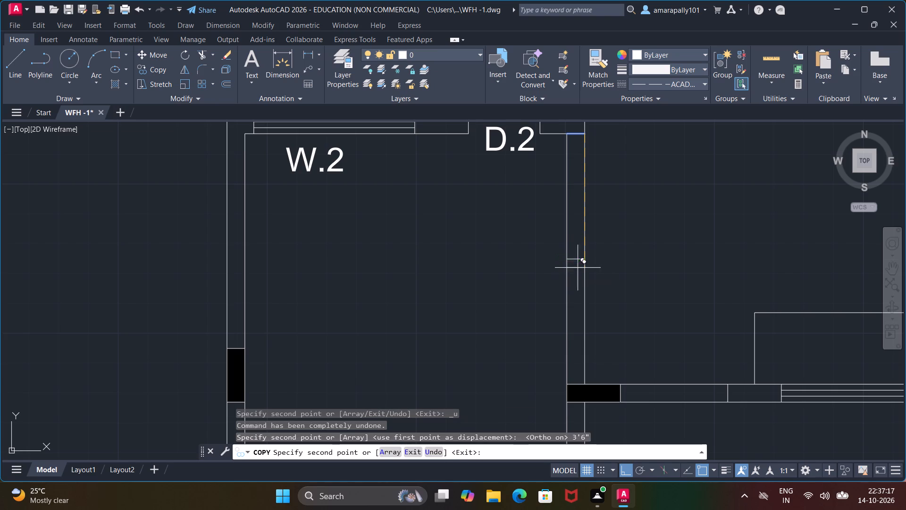
pyautogui.press('Escape')
pyautogui.press('Escape')
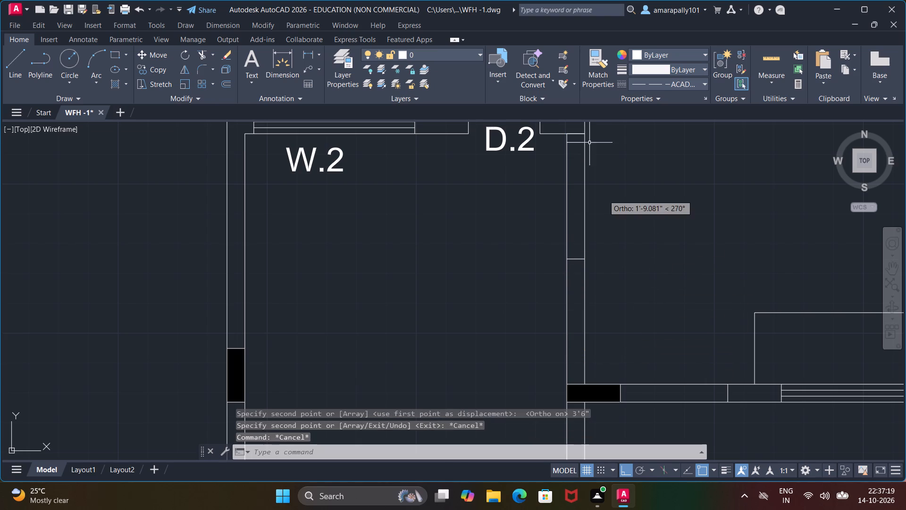
pyautogui.press('Escape')
pyautogui.press('Escape')
# Erase the original short line at the top of the lower room's east wall.
pyautogui.click(574, 134)
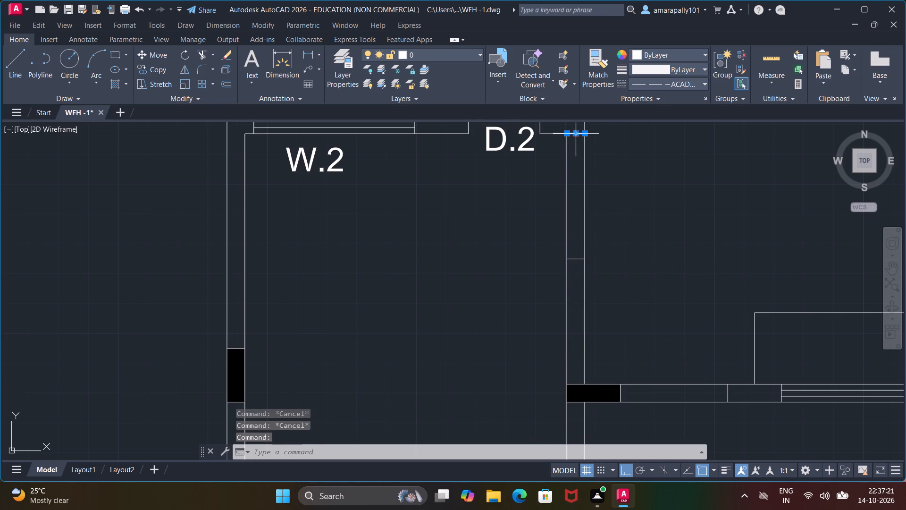
pyautogui.press('Delete')
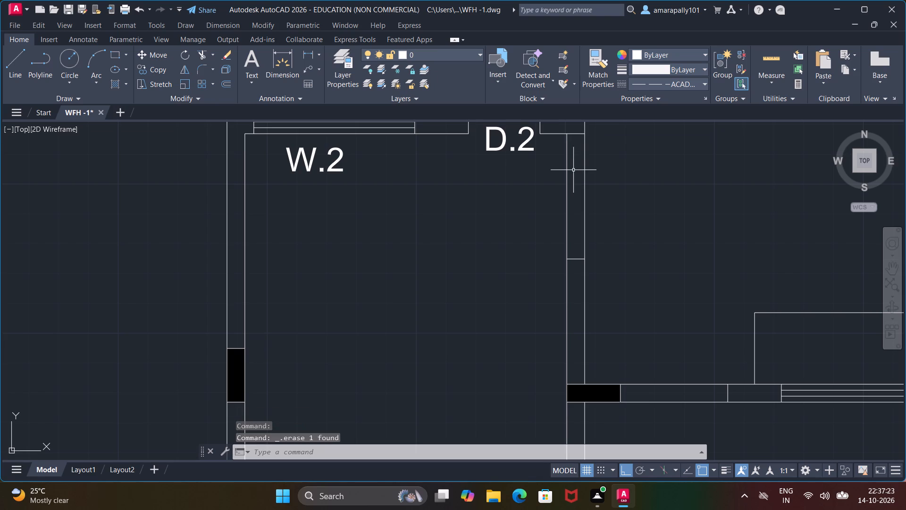
# Trim the east wall's room-side line between the W.C's south wall and the copied cross-wall line.
pyautogui.scroll(-1, 571, 182)
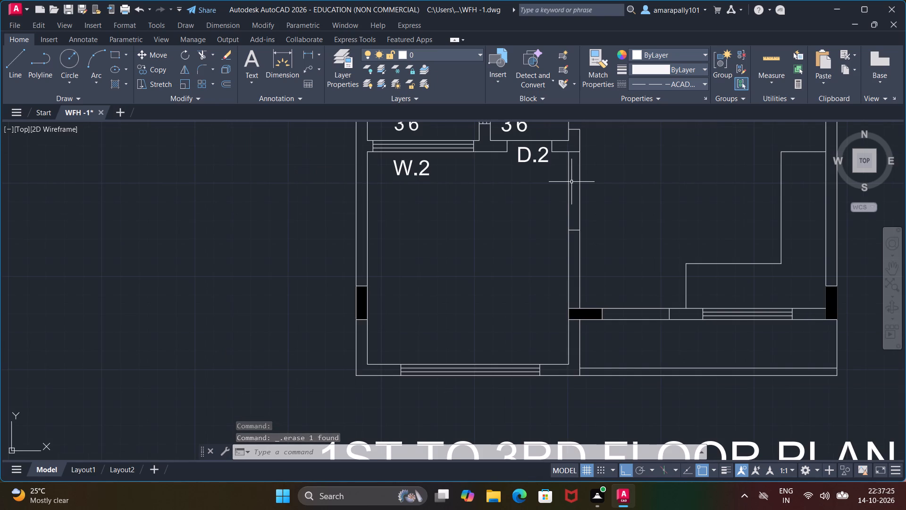
pyautogui.write('TR')
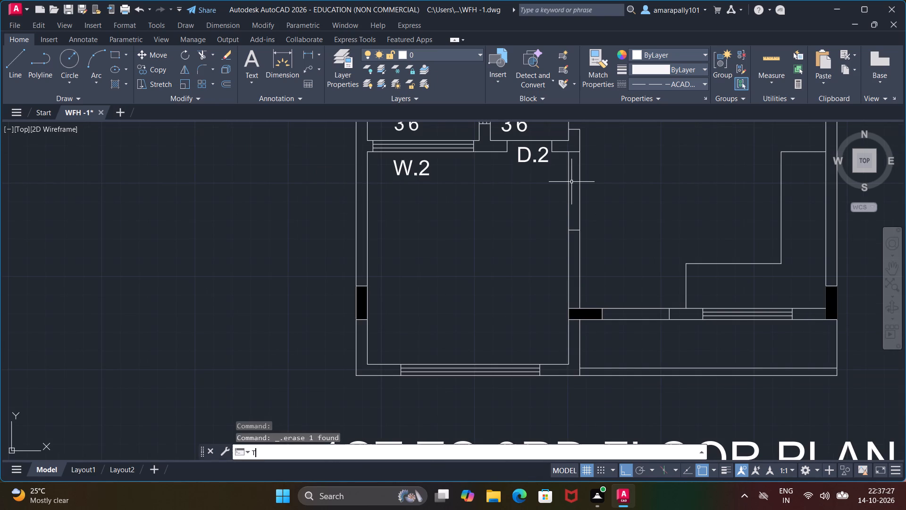
pyautogui.press('Return')
pyautogui.press('Return')
pyautogui.click(568, 186)
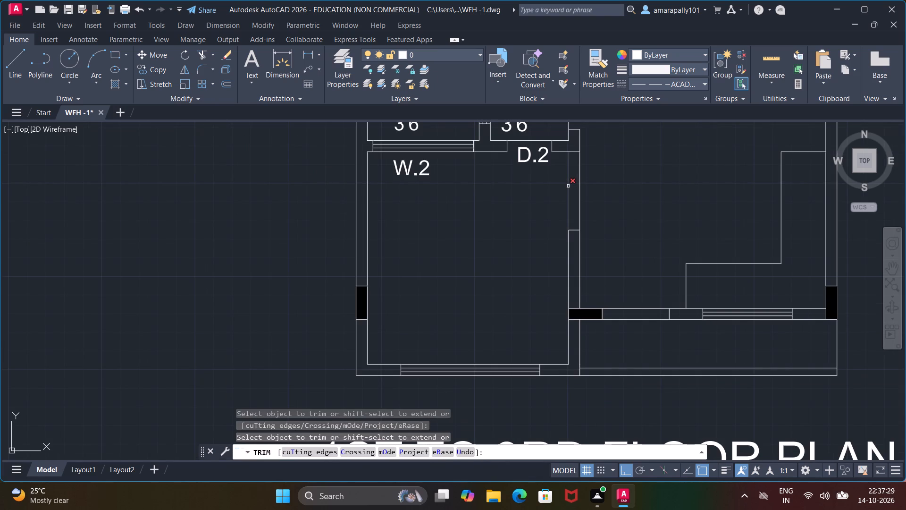
pyautogui.scroll(-1, 555, 211)
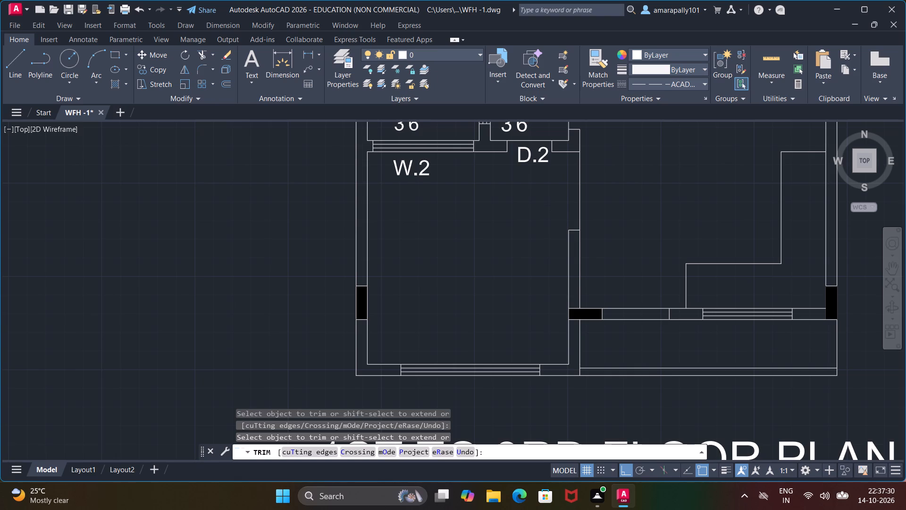
pyautogui.press('Escape')
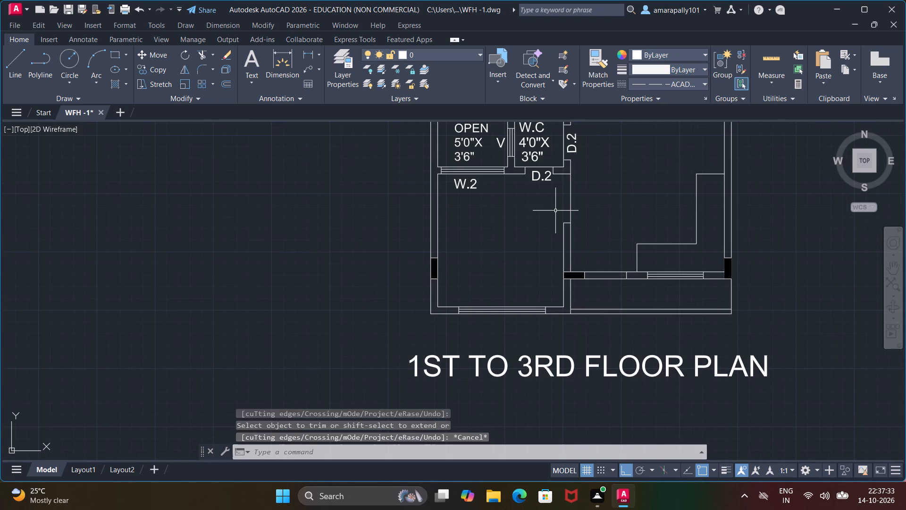
pyautogui.press('Escape')
pyautogui.press('Escape')
pyautogui.press('Escape')
pyautogui.press('Escape')
pyautogui.press('Escape')
pyautogui.press('Escape')
pyautogui.press('Escape')
pyautogui.press('Escape')
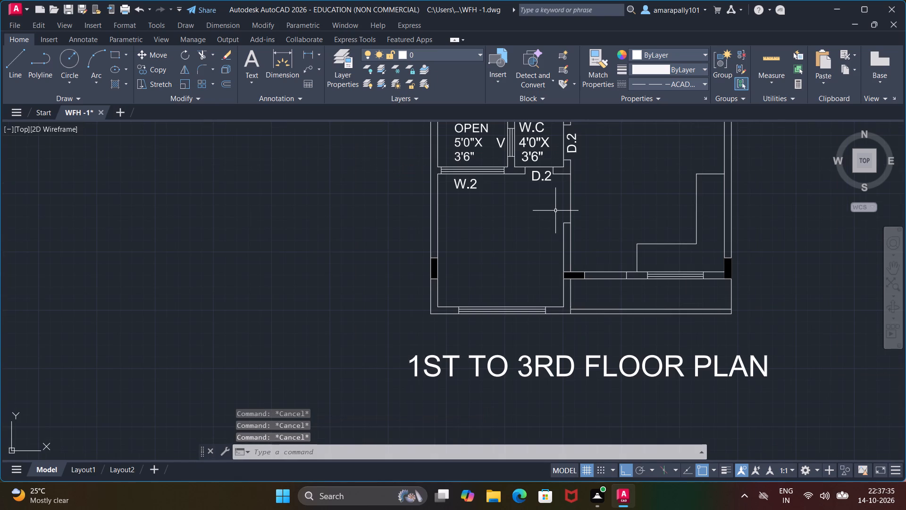
# Add the single-line text D.1 inside the lower room at 8" height and 270° rotation.
pyautogui.write('TEXT')
pyautogui.press('Return')
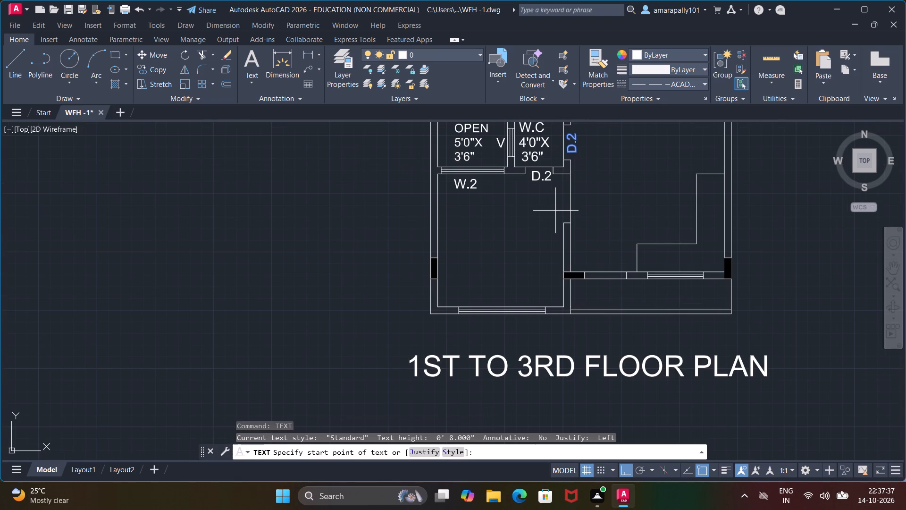
pyautogui.click(506, 219)
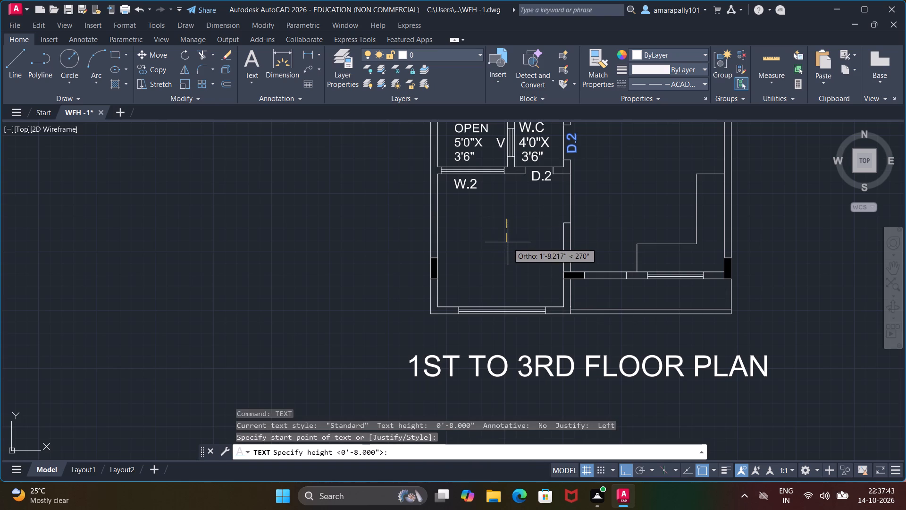
pyautogui.press('Return')
pyautogui.press('Return')
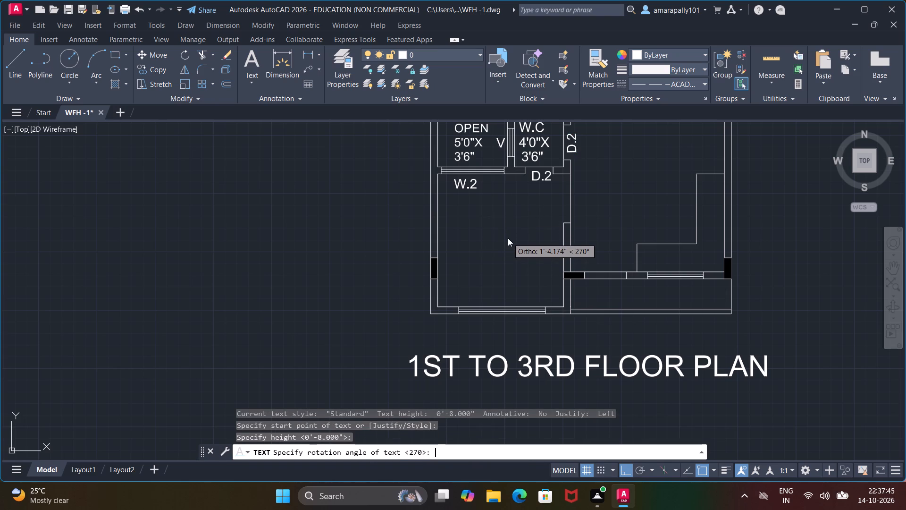
pyautogui.press('d')
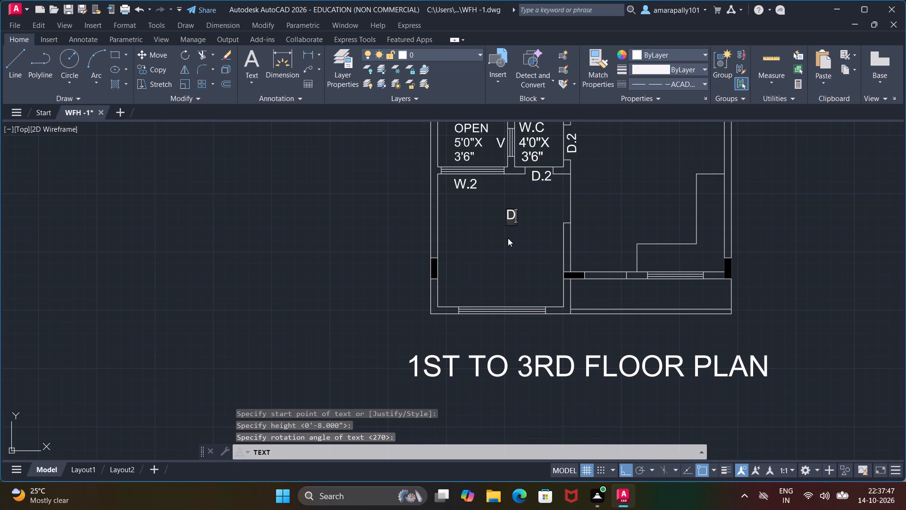
pyautogui.write('.1')
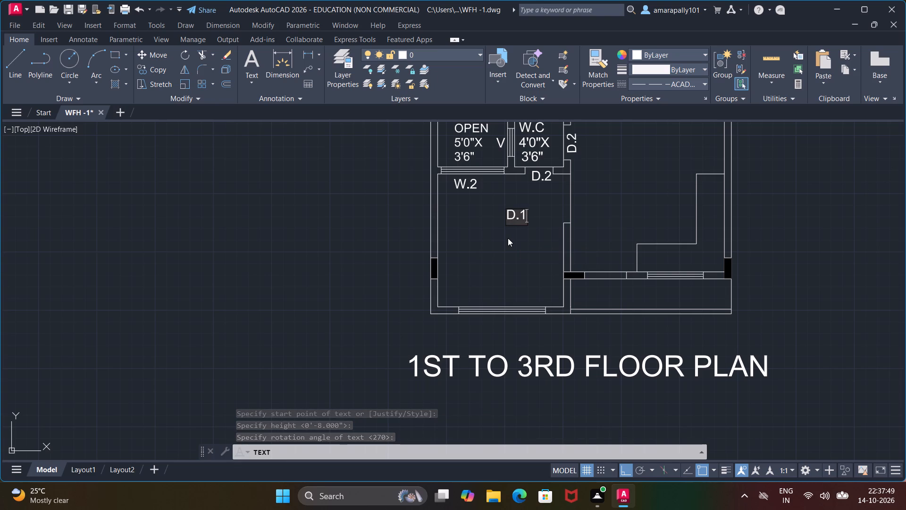
pyautogui.press('Return')
pyautogui.click(507, 238)
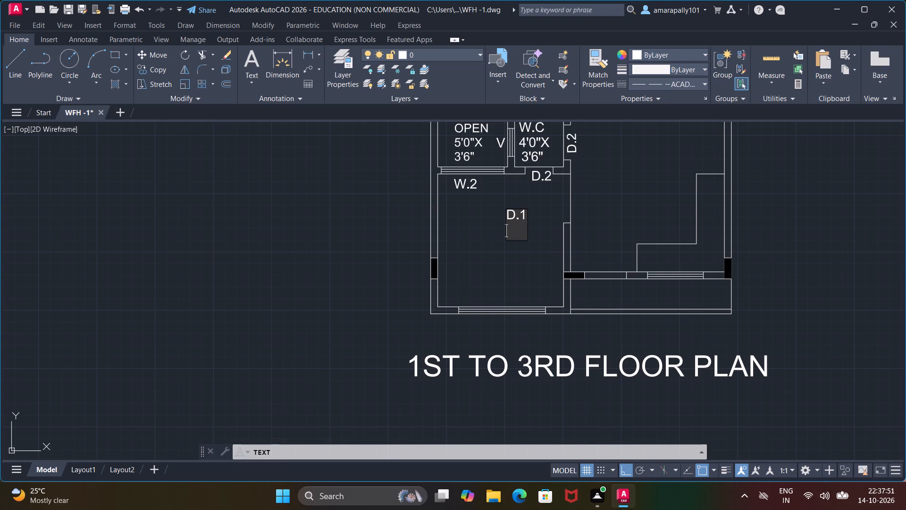
pyautogui.press('Escape')
# Rotate the D.1 text in the lower room so it reads upward, like the D.2 label beside the W.C.
pyautogui.click(516, 238)
pyautogui.click(514, 226)
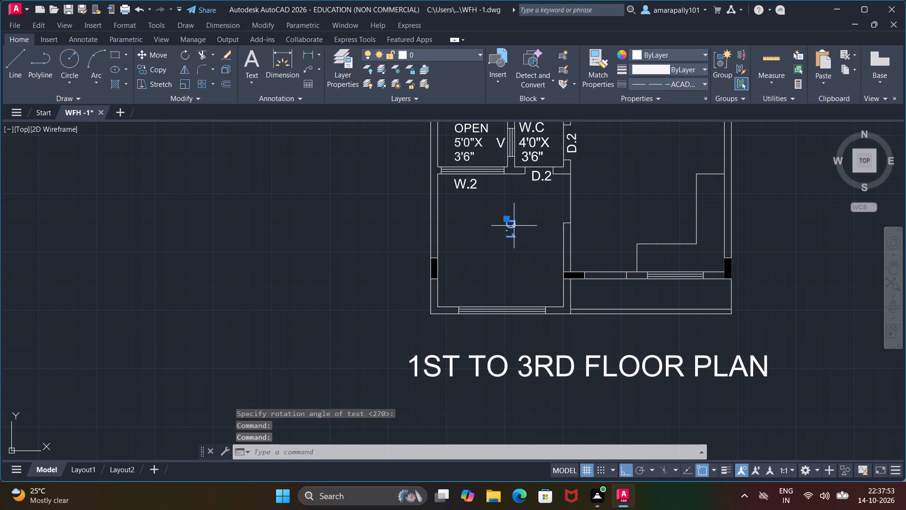
pyautogui.rightClick(514, 226)
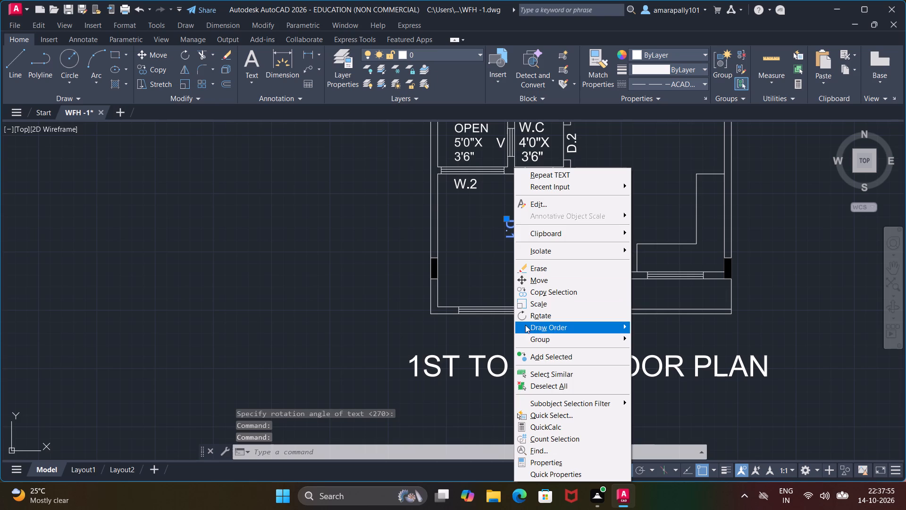
pyautogui.click(531, 315)
pyautogui.click(510, 225)
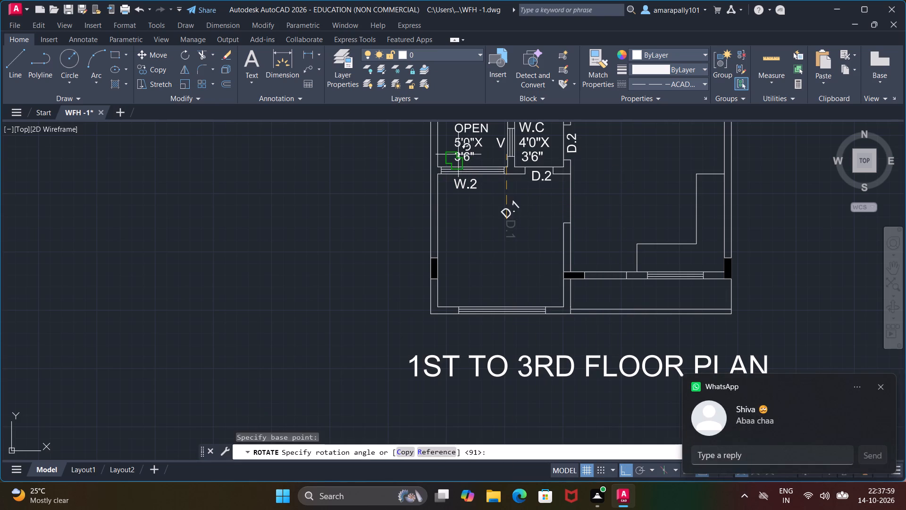
pyautogui.click(381, 157)
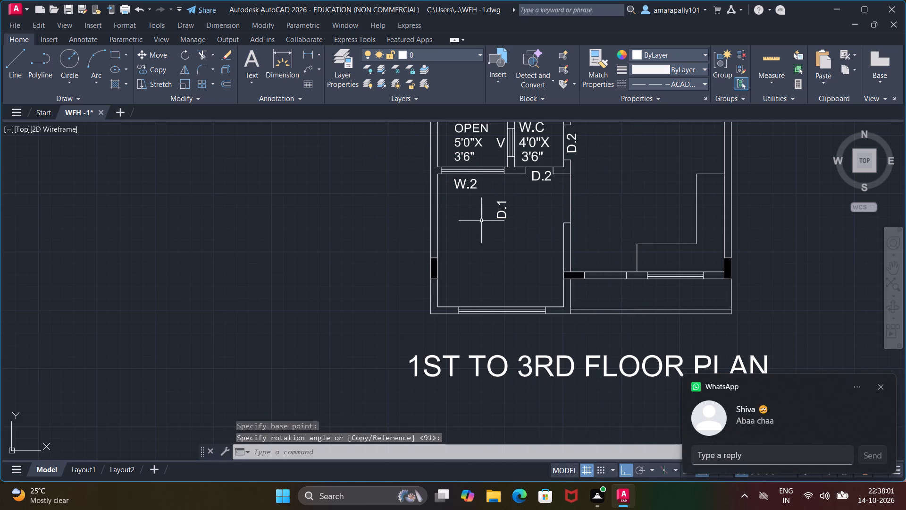
# Move the D.1 label, with Ortho off, into the door opening at the top of the lower room's east wall.
pyautogui.click(508, 217)
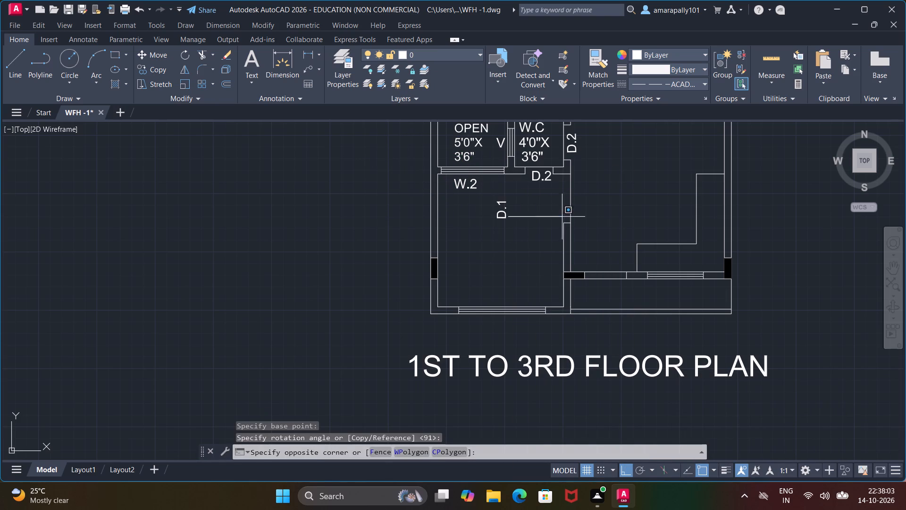
pyautogui.click(524, 224)
pyautogui.click(484, 186)
pyautogui.click(519, 233)
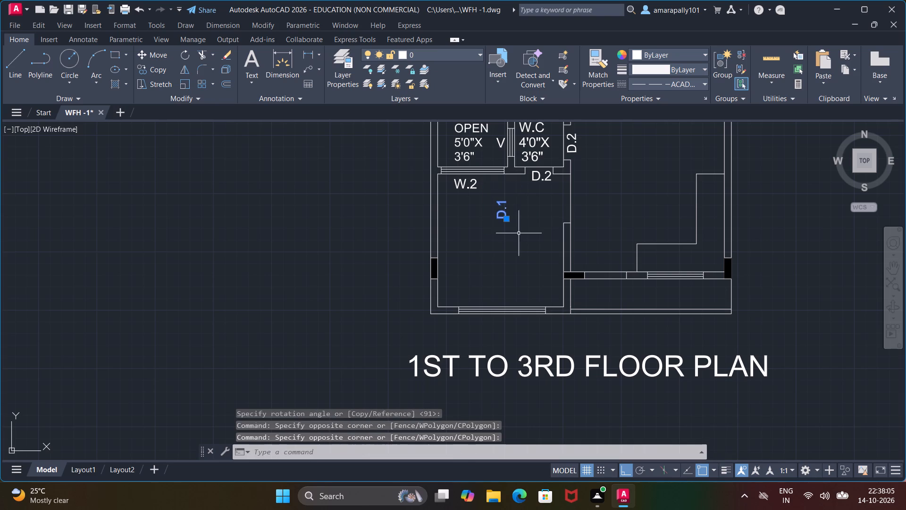
pyautogui.rightClick(521, 229)
pyautogui.click(572, 280)
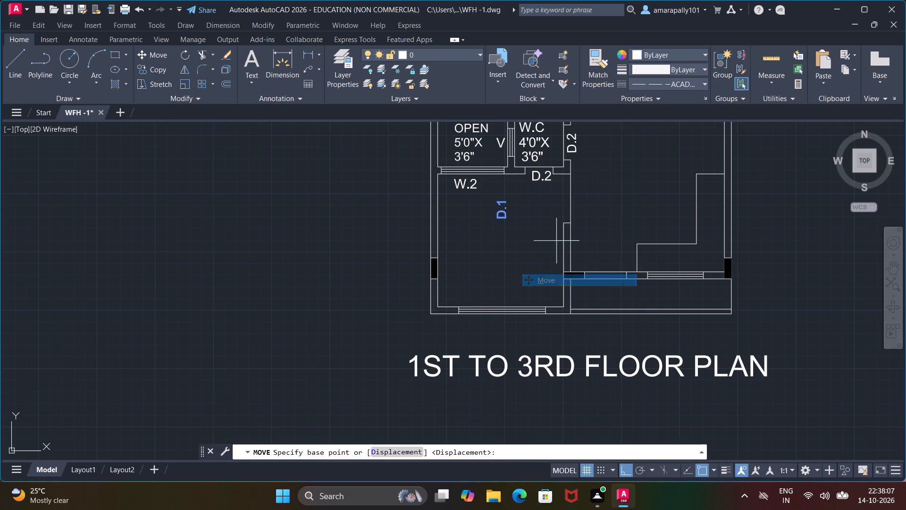
pyautogui.click(504, 219)
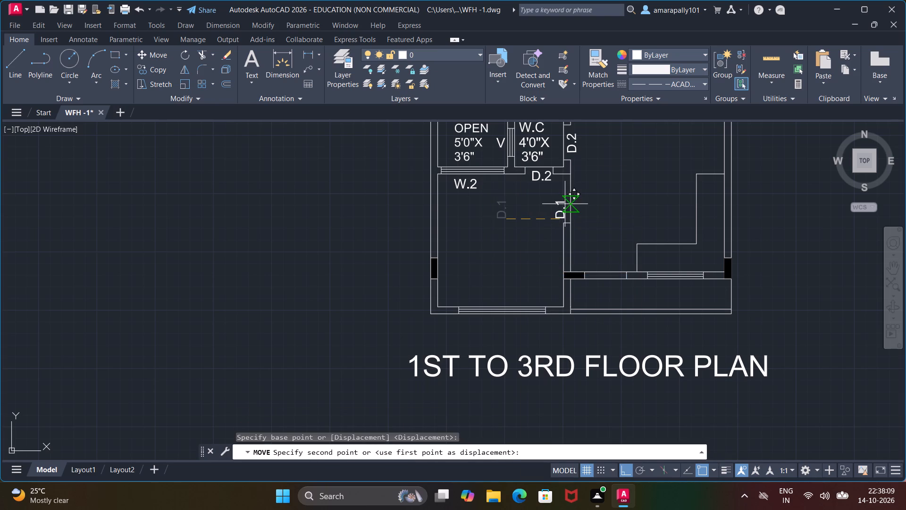
pyautogui.press('F8')
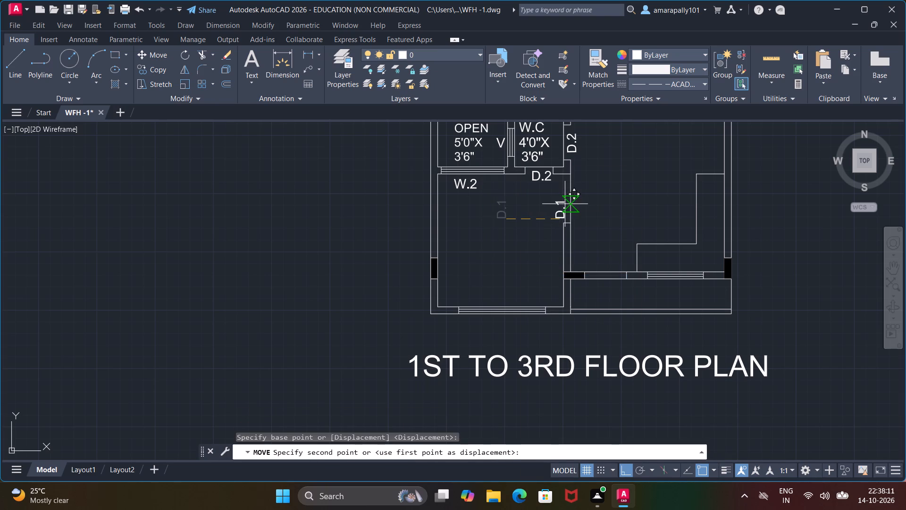
pyautogui.scroll(4, 554, 196)
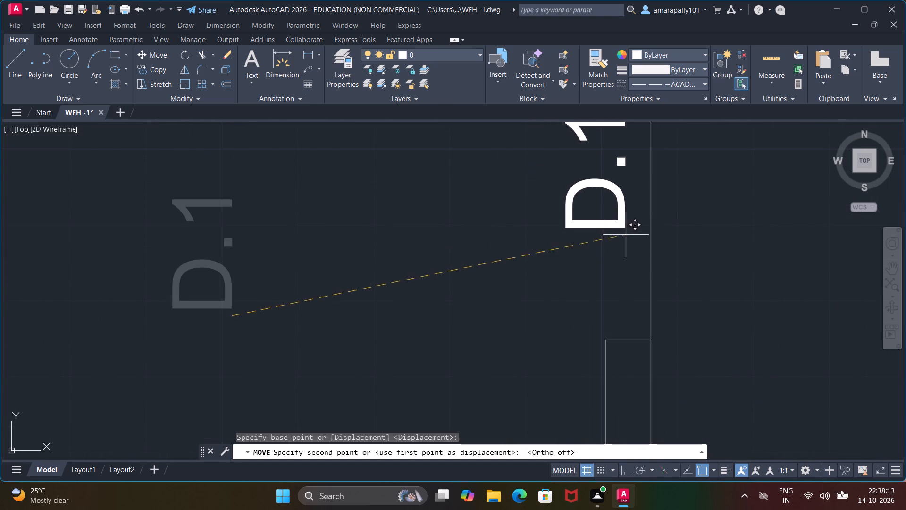
pyautogui.scroll(-2, 628, 248)
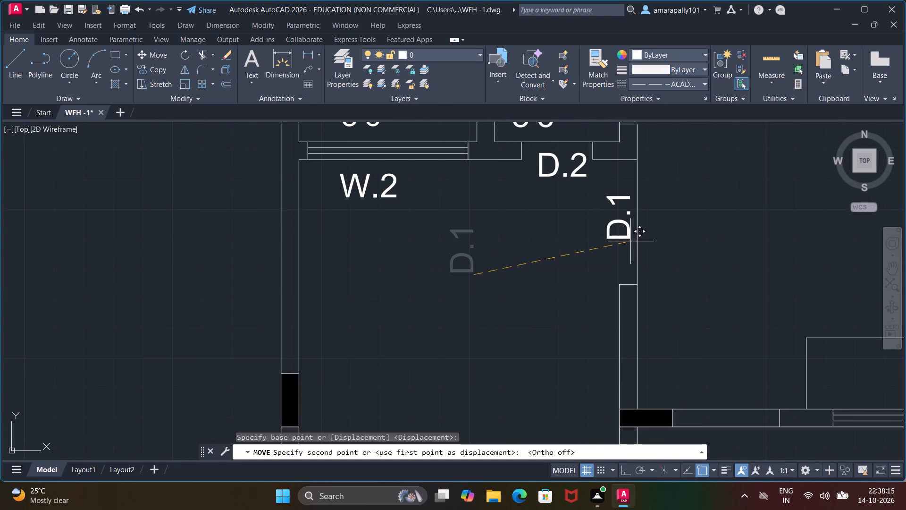
pyautogui.click(630, 241)
pyautogui.scroll(-1, 635, 245)
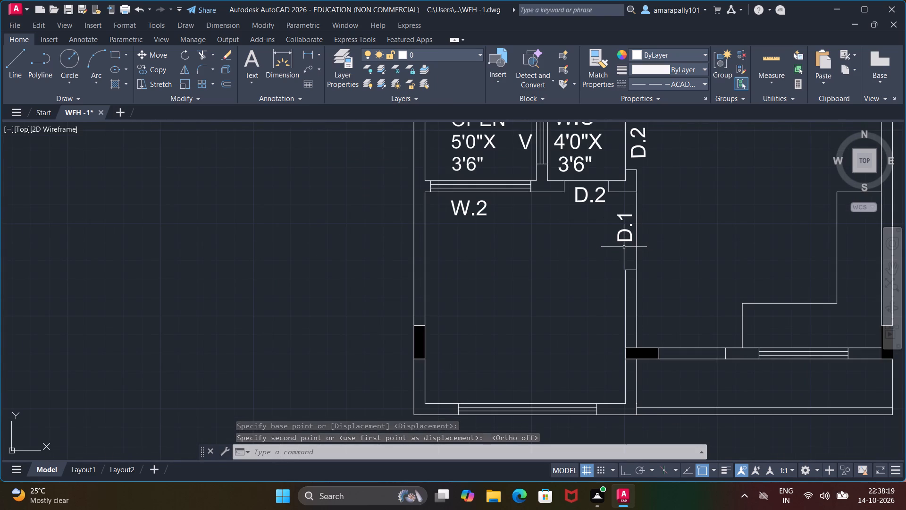
pyautogui.press('Escape')
pyautogui.press('Escape')
pyautogui.press('Escape')
pyautogui.press('Escape')
pyautogui.press('Escape')
pyautogui.press('Escape')
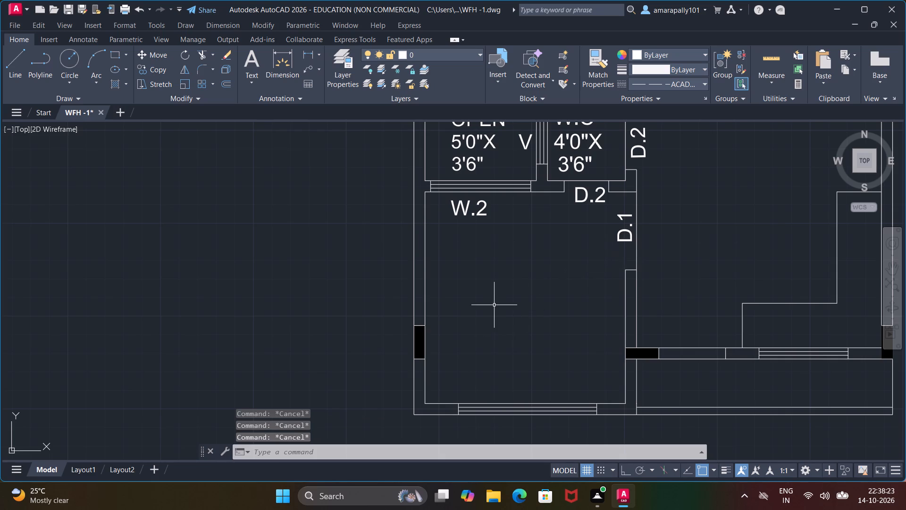
# Write the two-line label ROOM and 9'0"X8'6" below W.2 in the lower room, 8" high, with Ortho on and the rotation picked straight down.
pyautogui.write('TEXT')
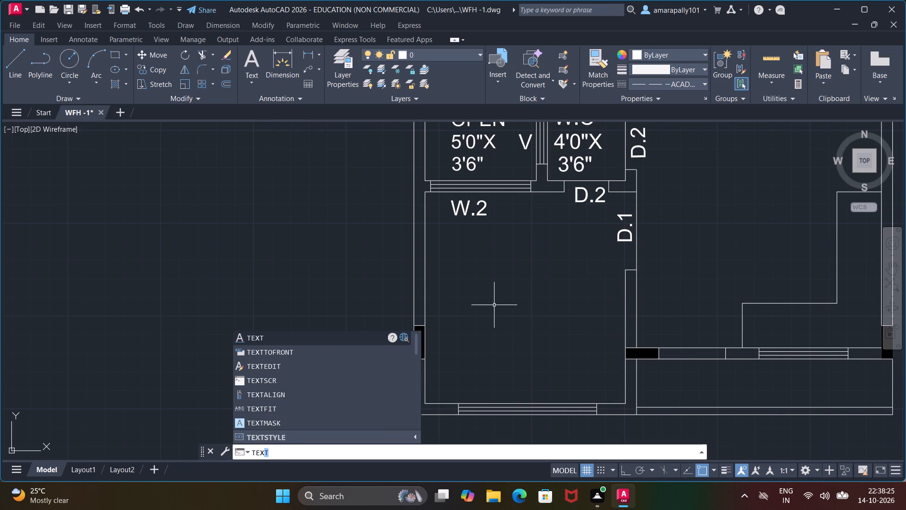
pyautogui.press('Return')
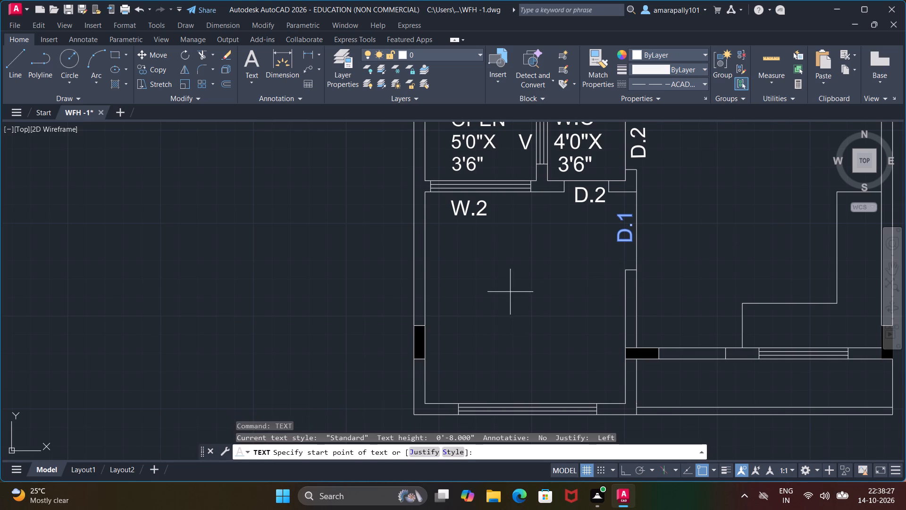
pyautogui.click(474, 261)
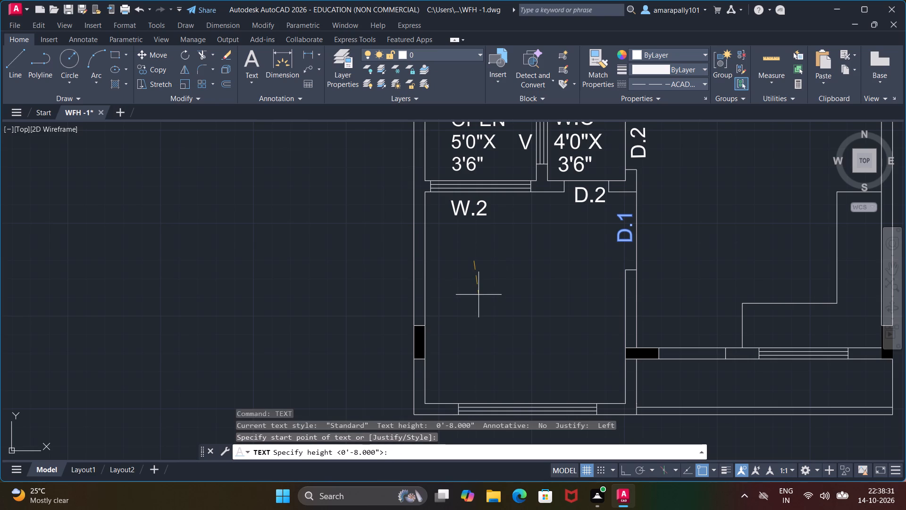
pyautogui.press('F8')
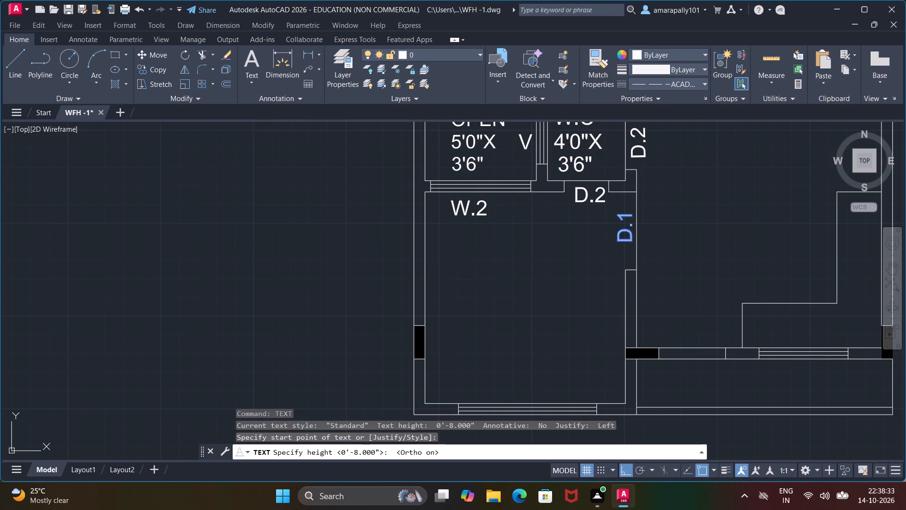
pyautogui.press('Return')
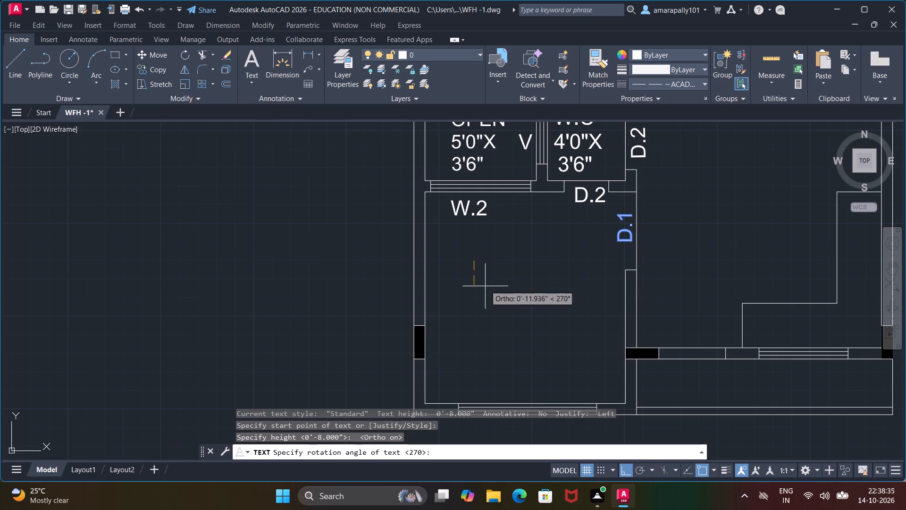
pyautogui.click(480, 297)
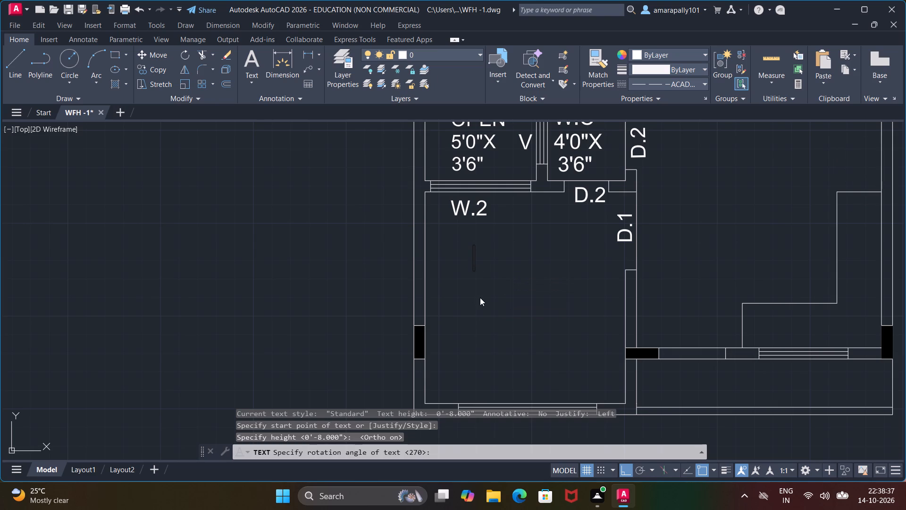
pyautogui.write('ROOM')
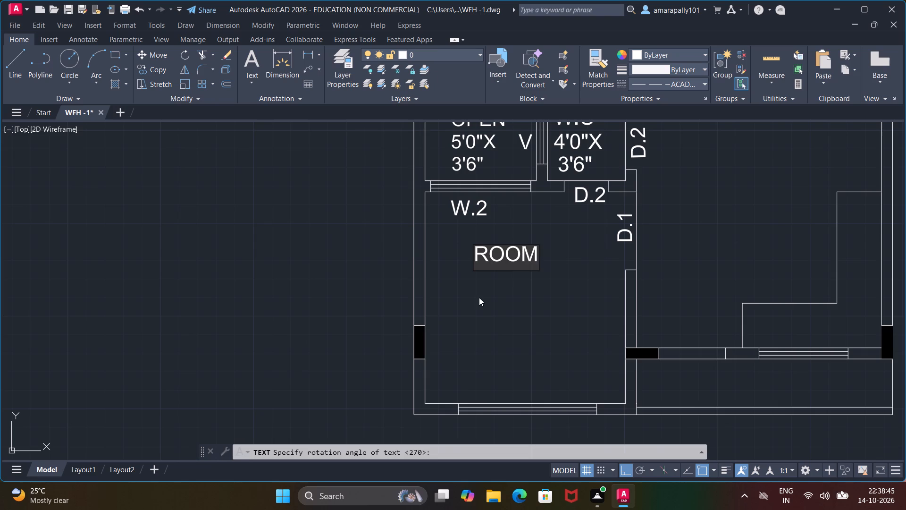
pyautogui.write("9'")
pyautogui.press('0')
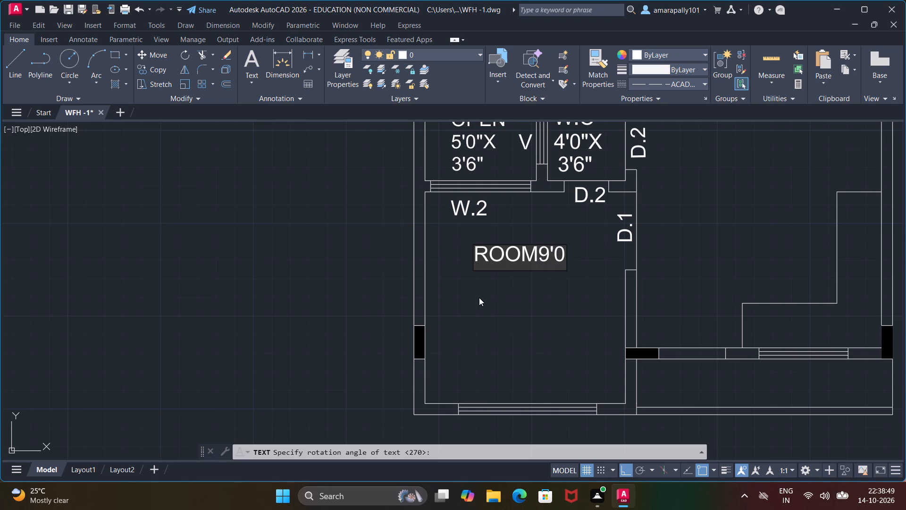
pyautogui.hotkey('shift', '"')
pyautogui.press('x')
pyautogui.write("8'6")
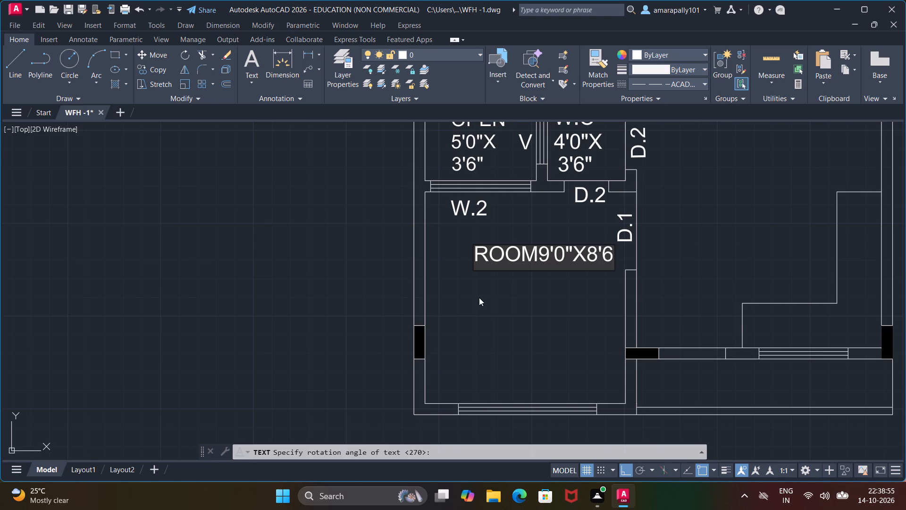
pyautogui.hotkey('shift', '"')
pyautogui.click(540, 252)
pyautogui.press('Return')
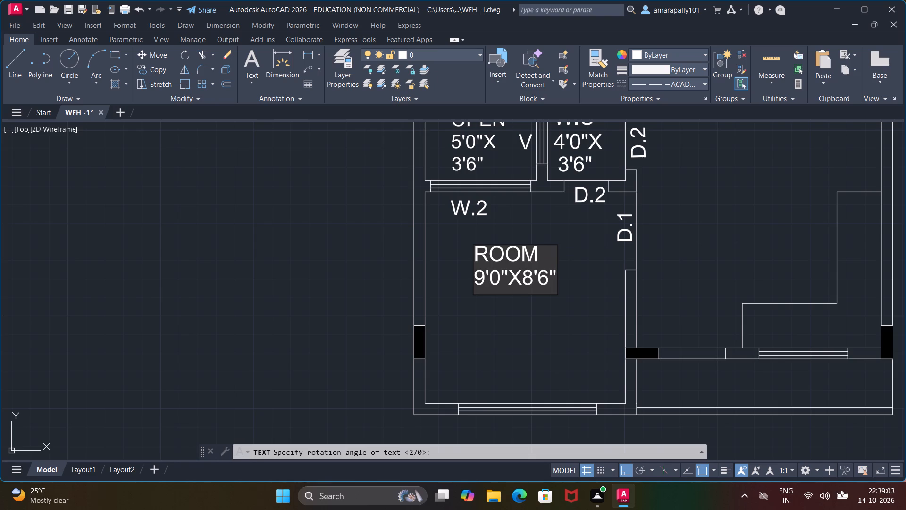